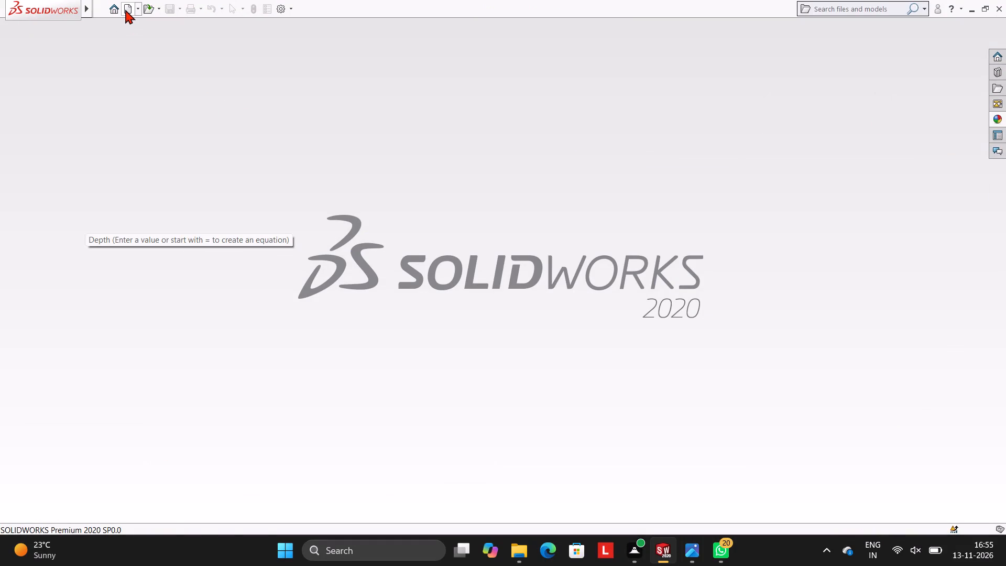
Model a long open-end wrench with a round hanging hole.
Create a new part document.
left_click(125, 9)
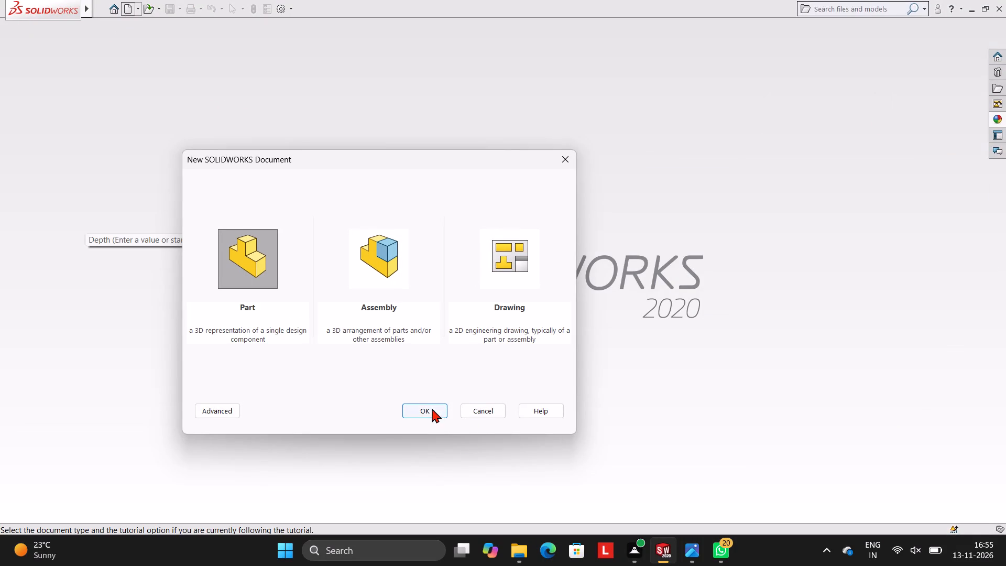
left_click(432, 408)
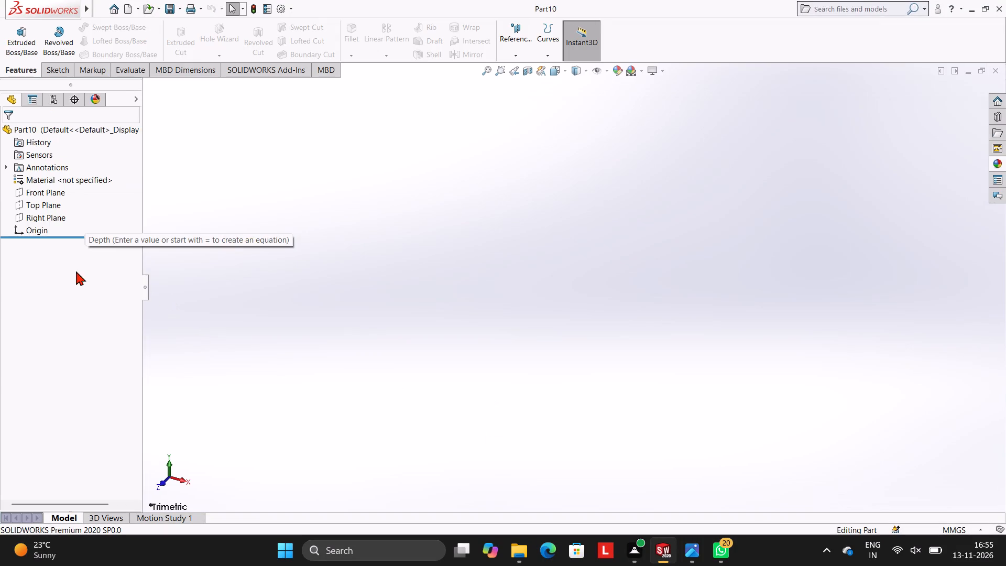
Start a sketch on the Front Plane and draw a 315 mm horizontal line from the origin along the positive X axis.
left_click(40, 190)
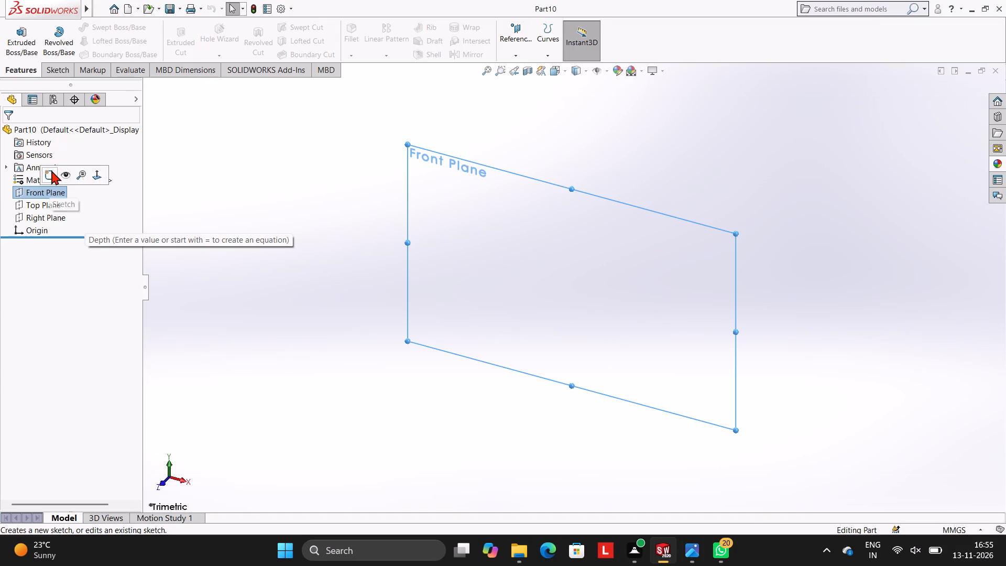
left_click(51, 170)
left_click(426, 262)
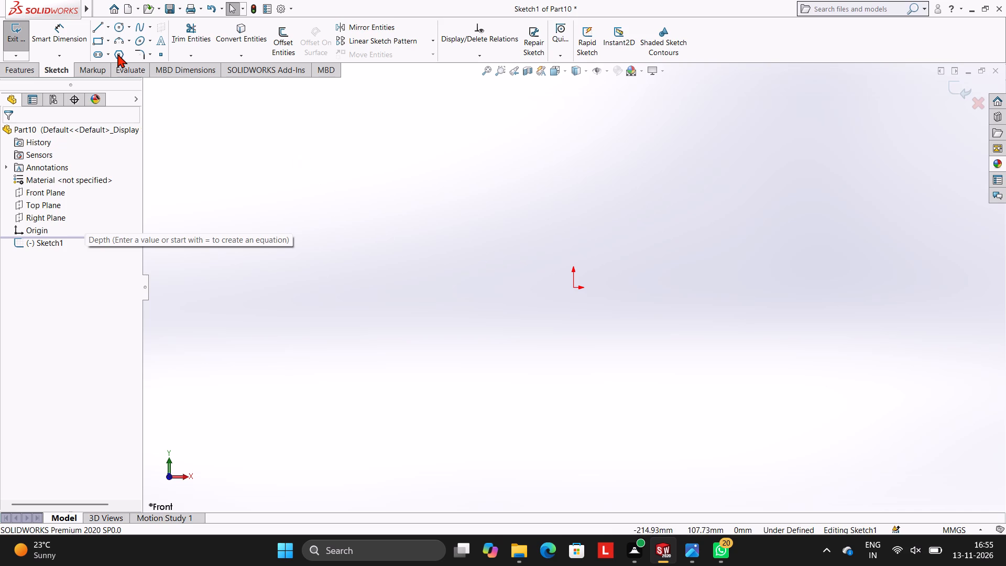
left_click(102, 28)
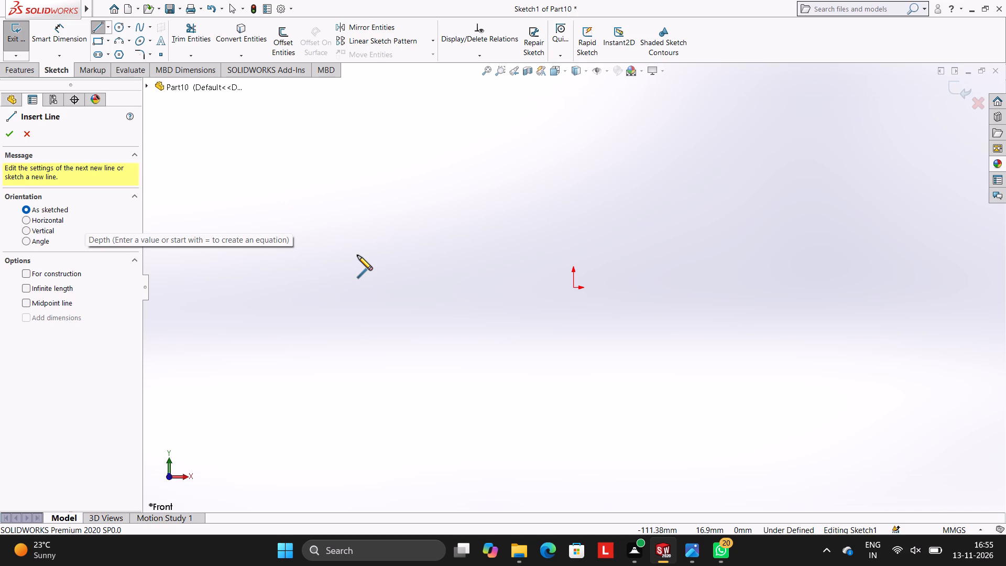
left_click(571, 288)
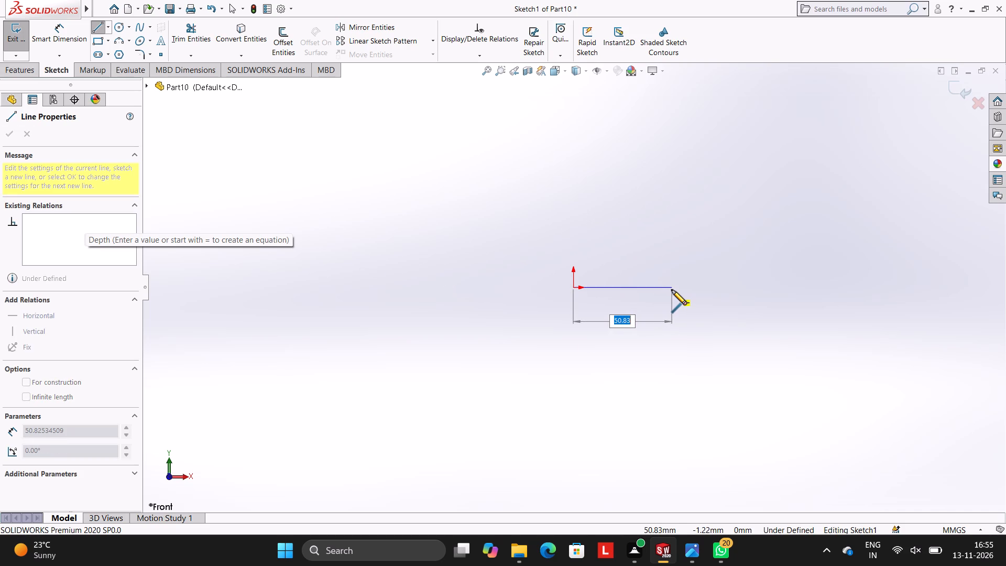
type("315")
key("Return")
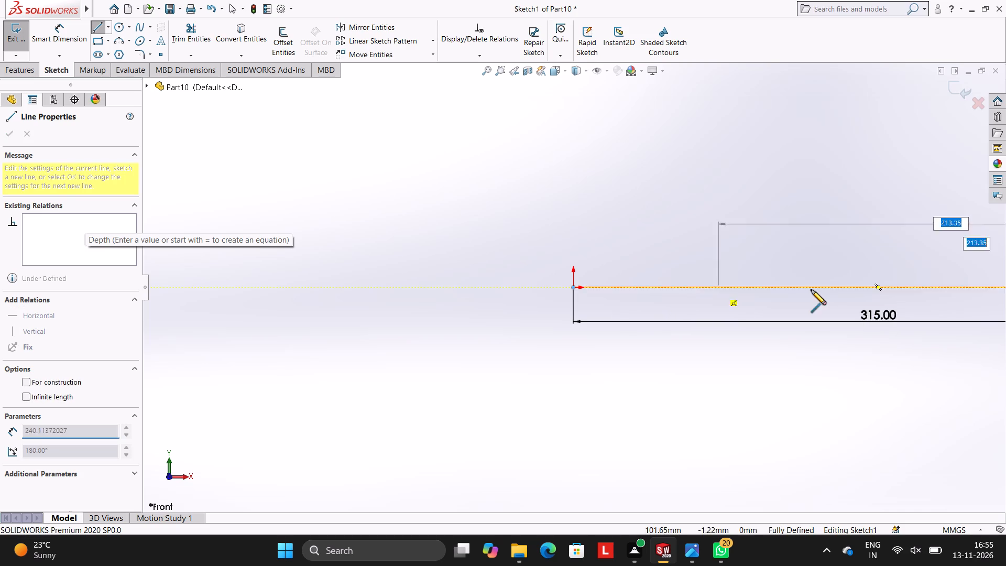
scroll(812, 290, "up", 5)
scroll(819, 289, "down", 3)
scroll(647, 271, "down", 1)
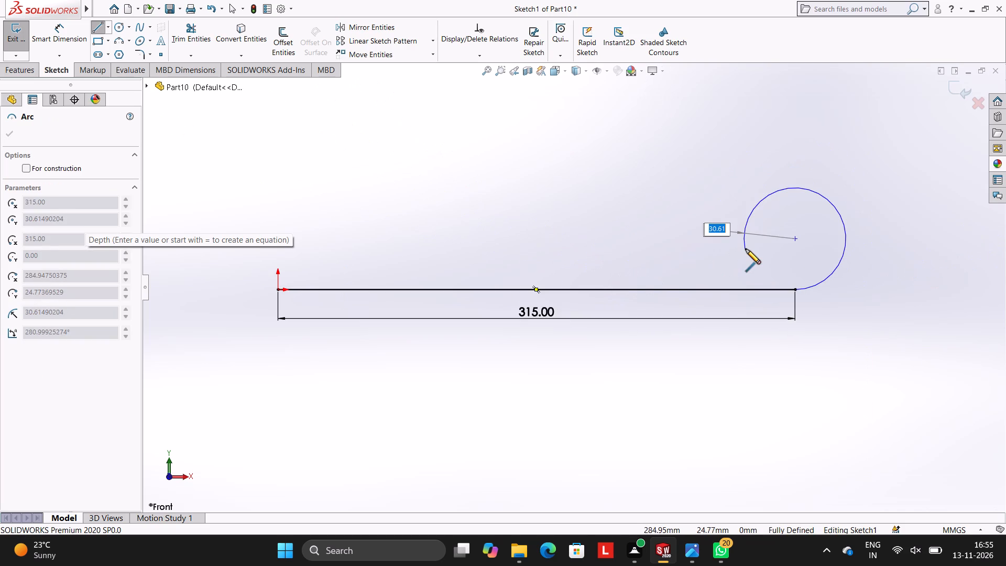
key("Escape")
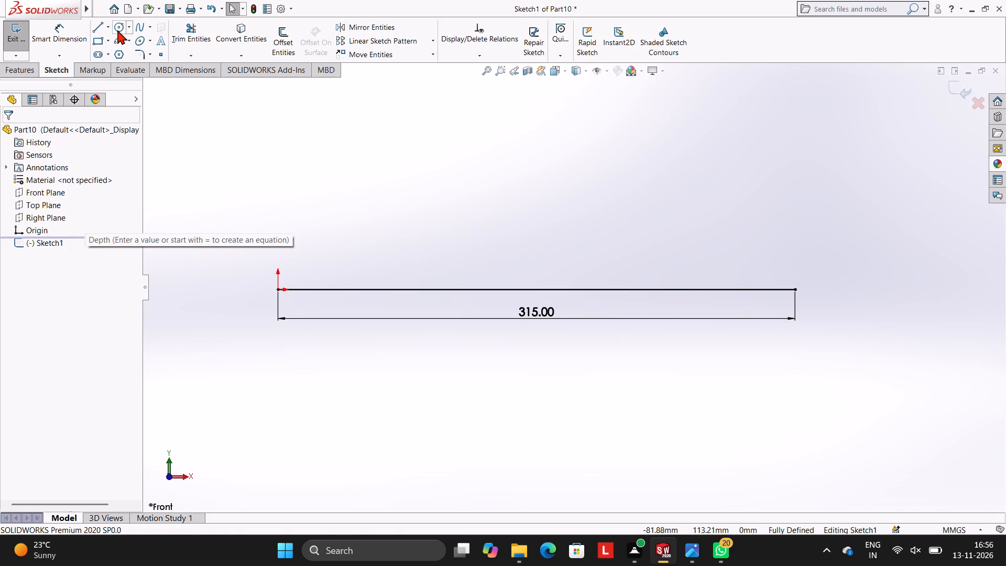
Complete the rectangle above the 315 mm line with a 20 mm vertical line from the origin and two closing lines.
left_click(93, 28)
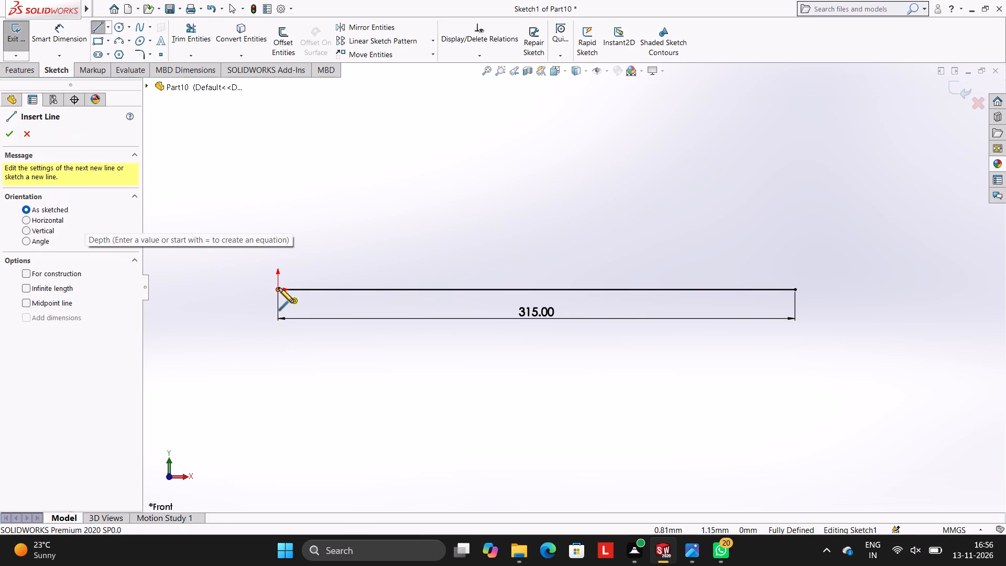
left_click(278, 290)
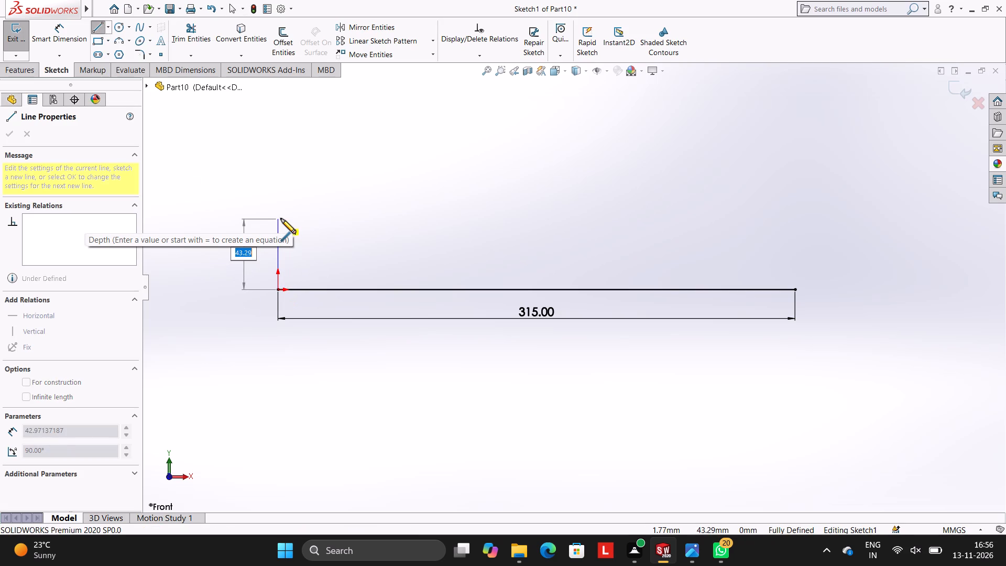
type("20")
key("Return")
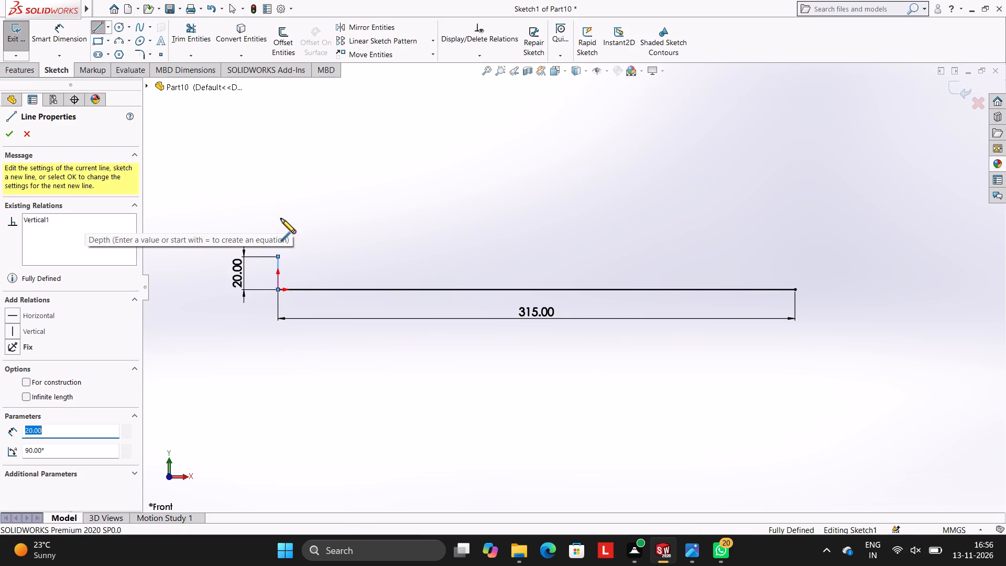
left_click(796, 258)
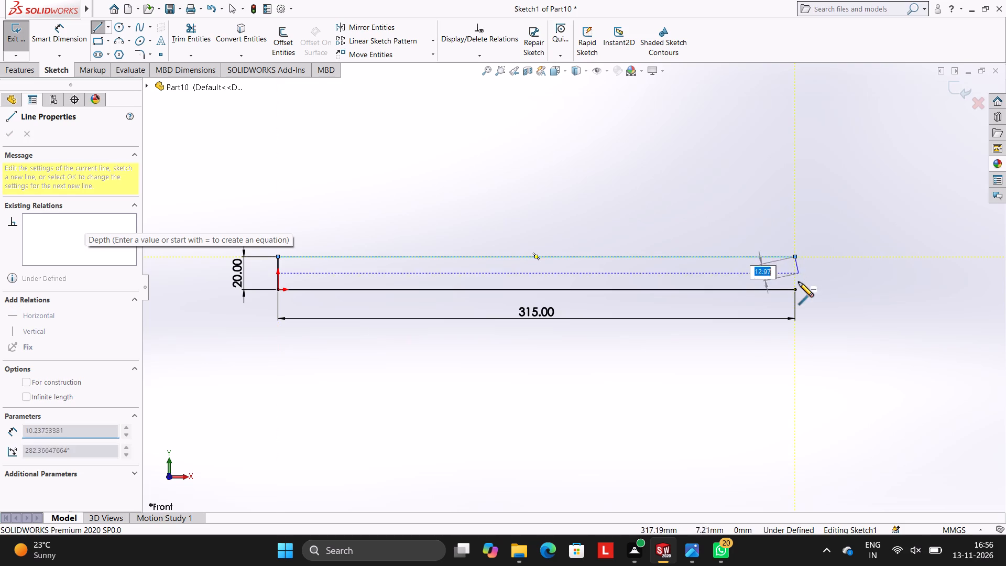
left_click(795, 290)
key("Escape")
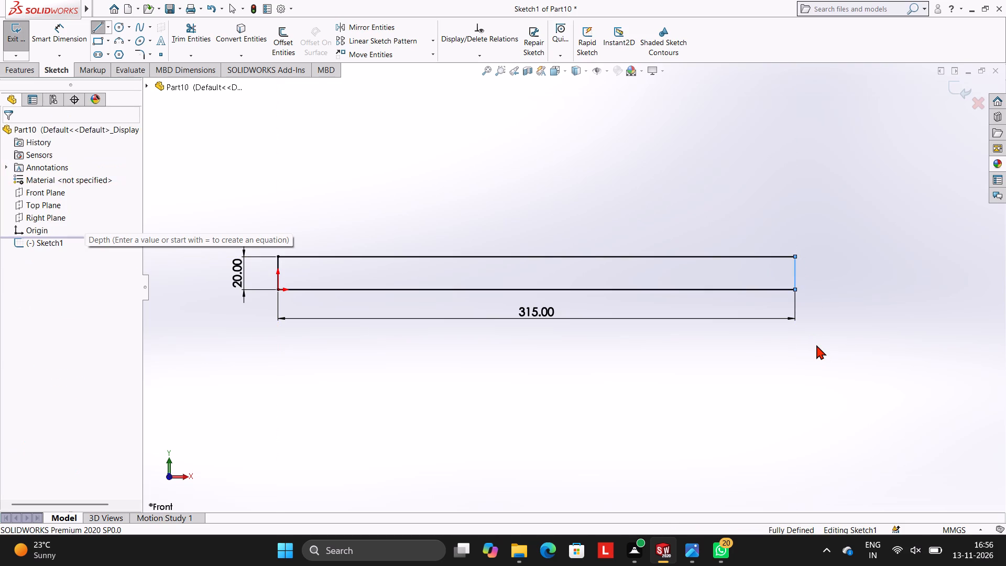
key("Escape")
key("Escape")
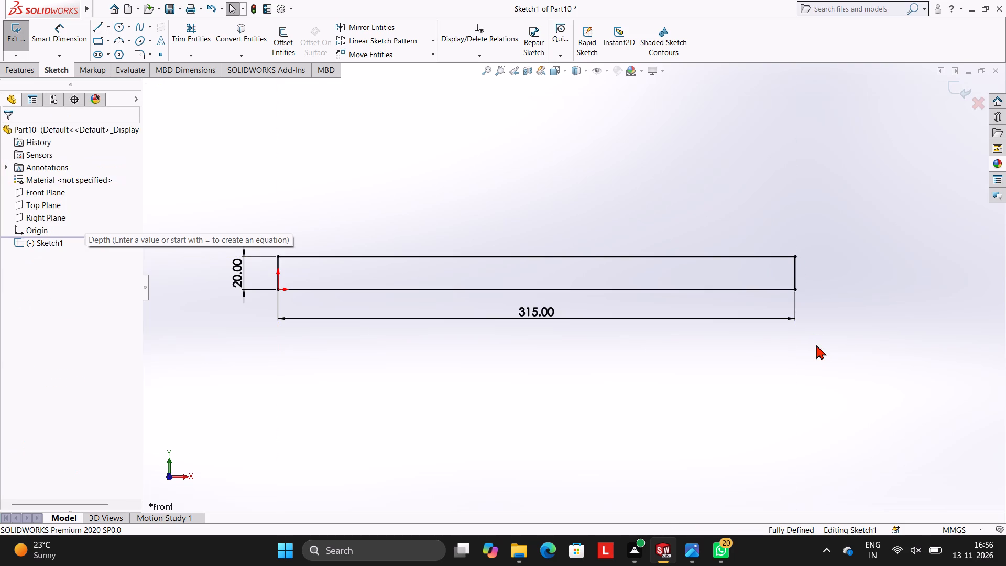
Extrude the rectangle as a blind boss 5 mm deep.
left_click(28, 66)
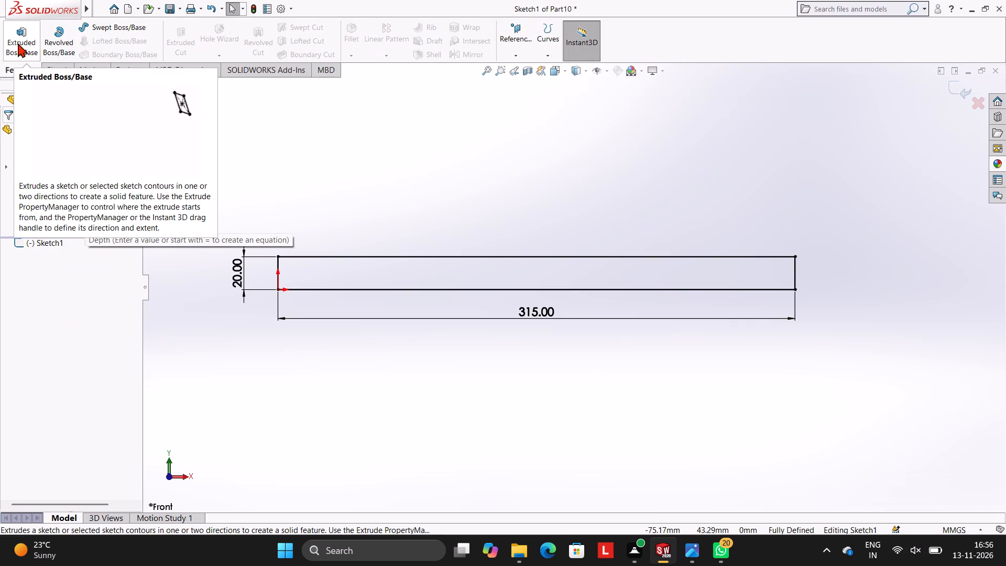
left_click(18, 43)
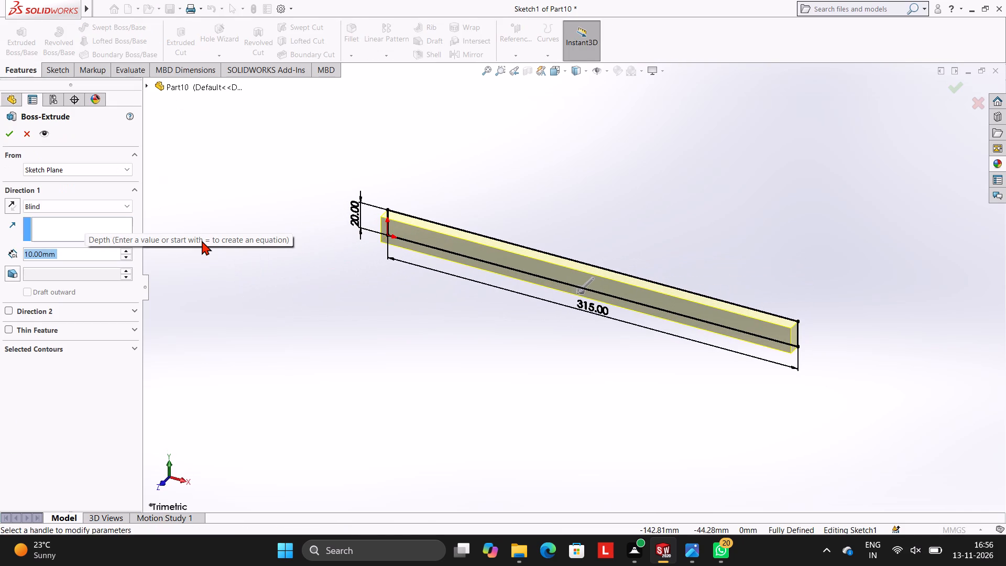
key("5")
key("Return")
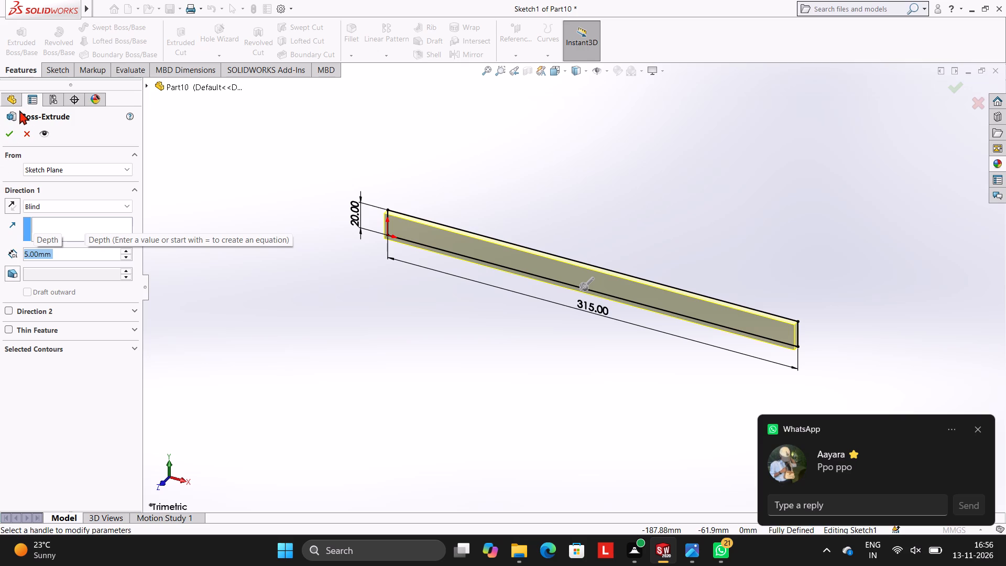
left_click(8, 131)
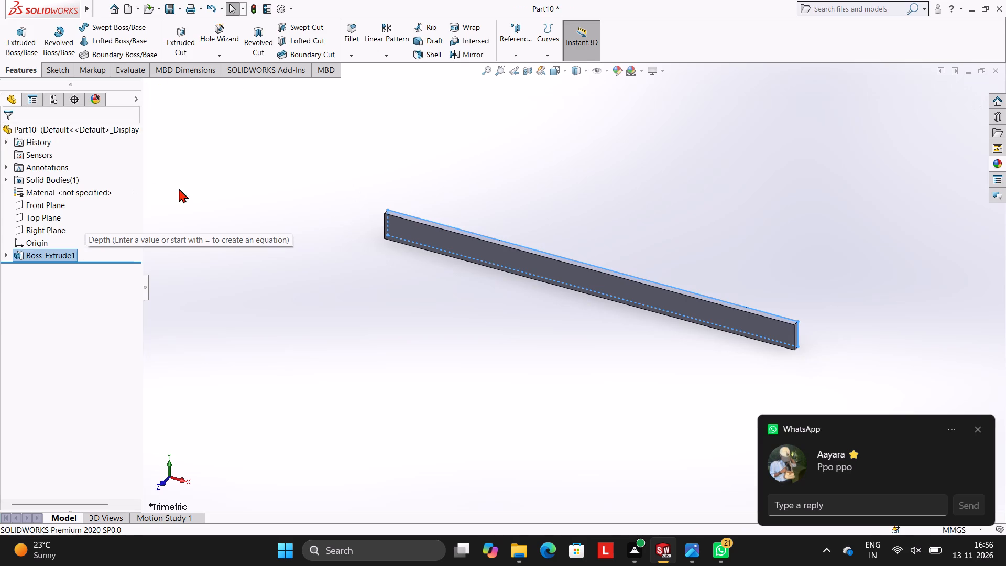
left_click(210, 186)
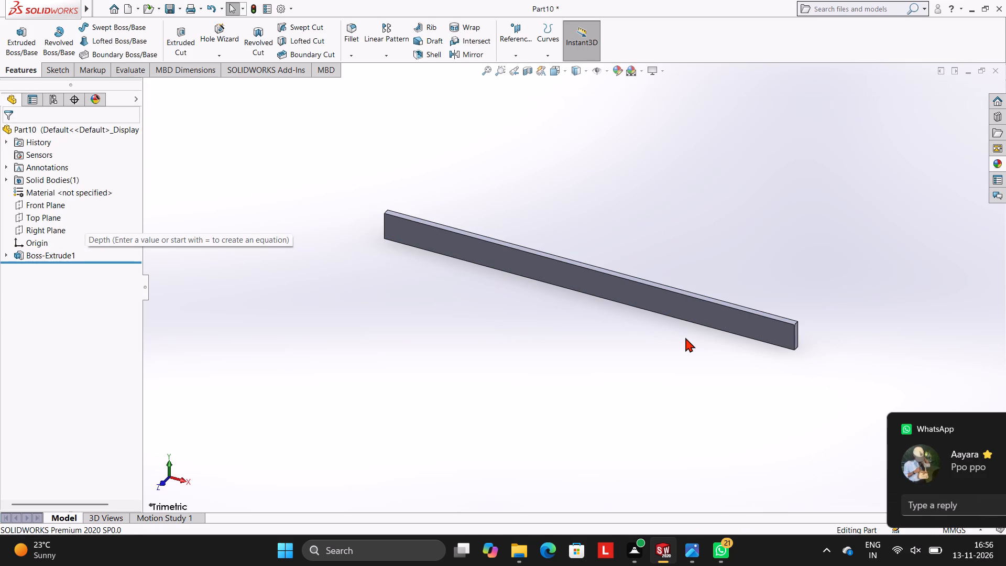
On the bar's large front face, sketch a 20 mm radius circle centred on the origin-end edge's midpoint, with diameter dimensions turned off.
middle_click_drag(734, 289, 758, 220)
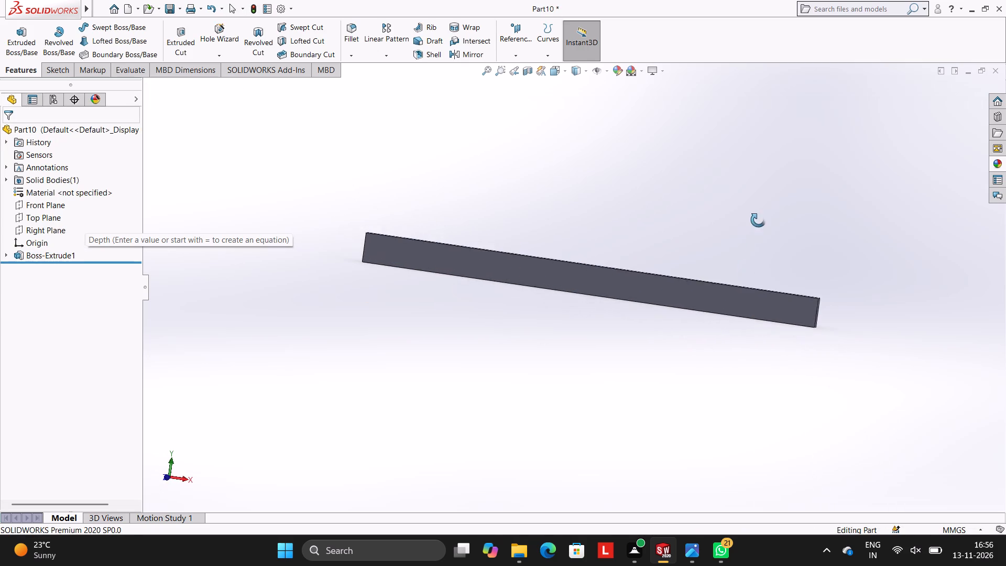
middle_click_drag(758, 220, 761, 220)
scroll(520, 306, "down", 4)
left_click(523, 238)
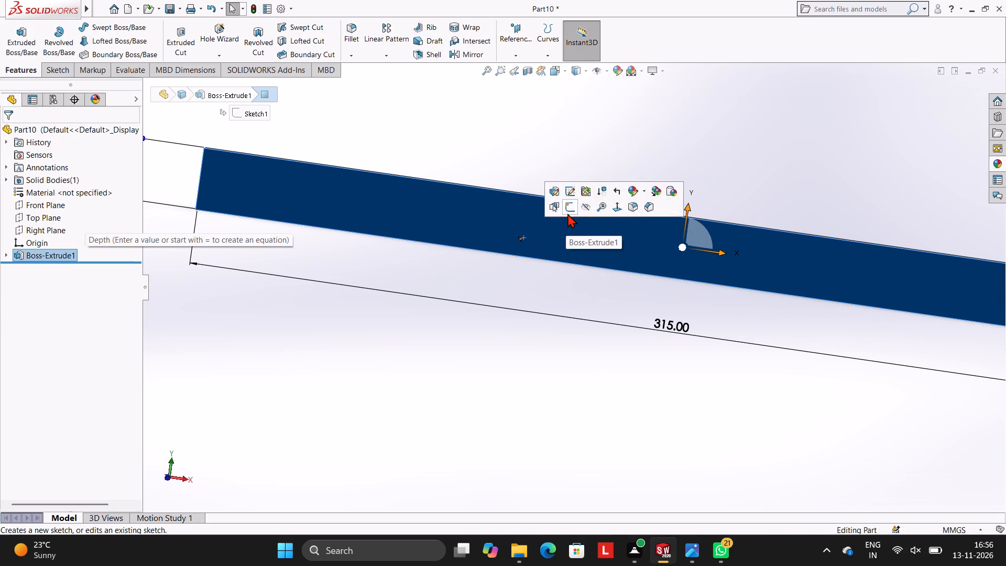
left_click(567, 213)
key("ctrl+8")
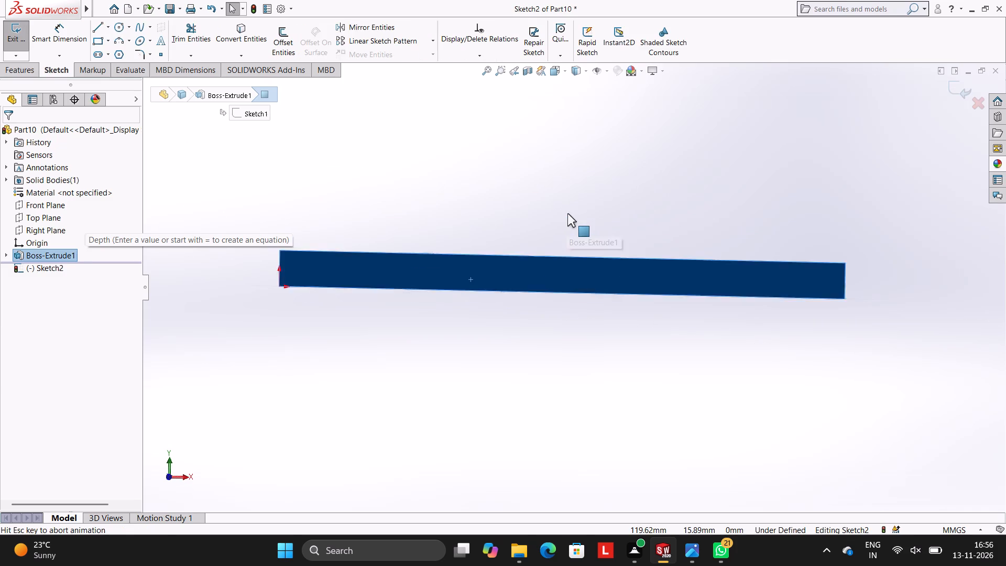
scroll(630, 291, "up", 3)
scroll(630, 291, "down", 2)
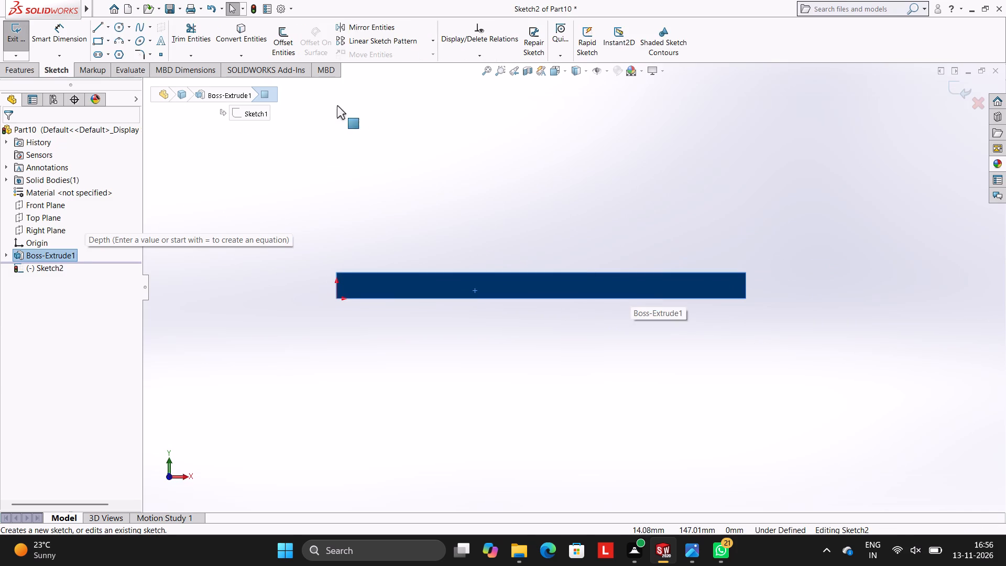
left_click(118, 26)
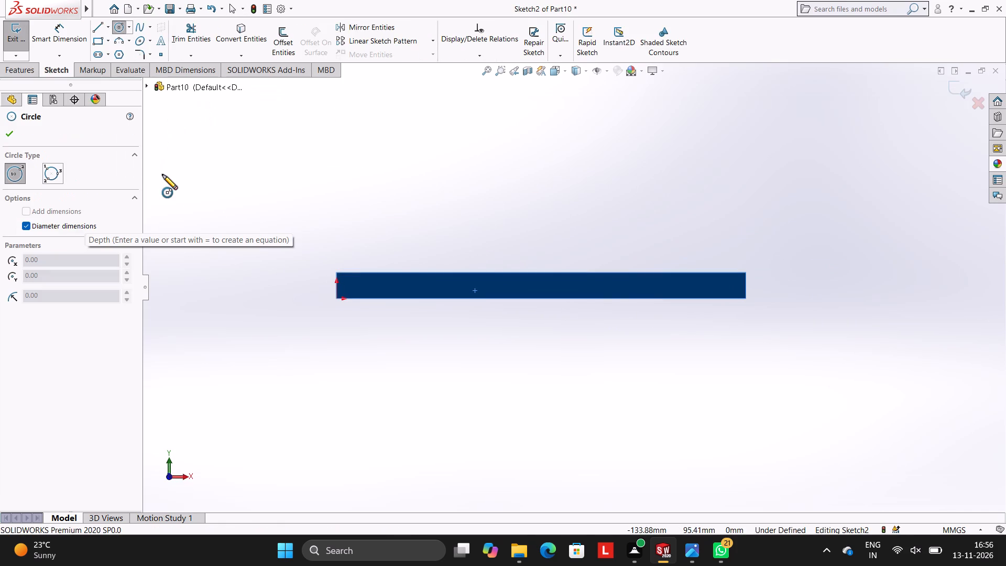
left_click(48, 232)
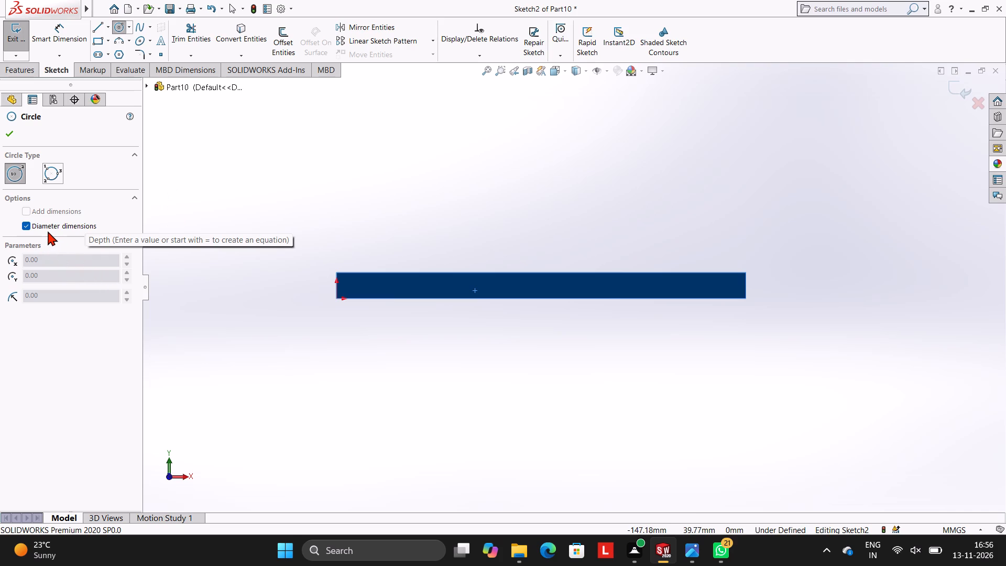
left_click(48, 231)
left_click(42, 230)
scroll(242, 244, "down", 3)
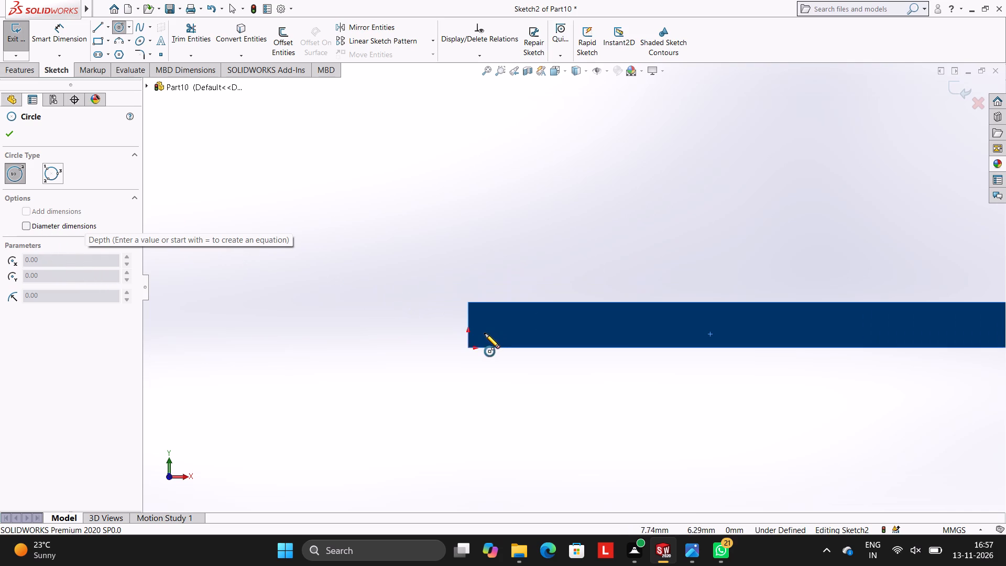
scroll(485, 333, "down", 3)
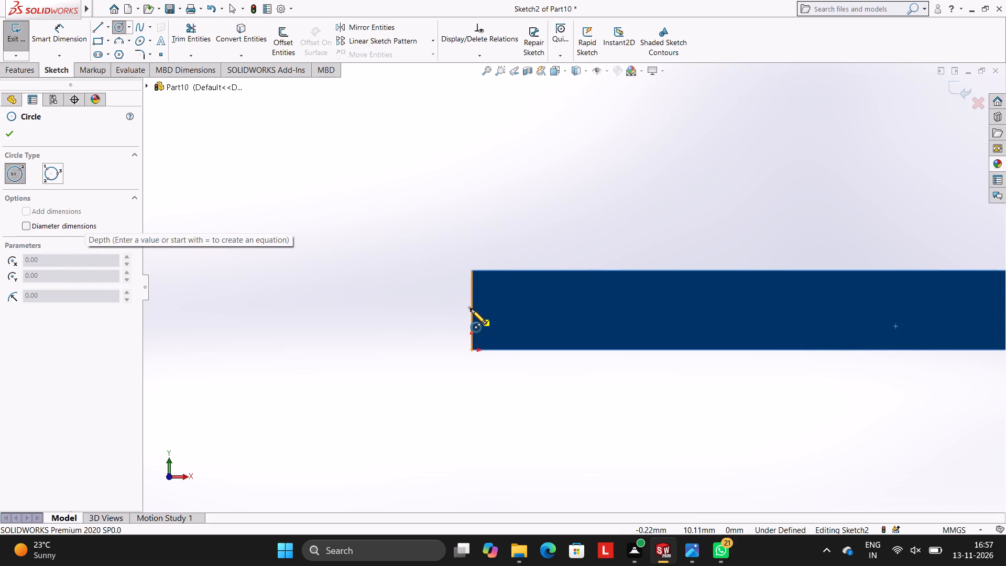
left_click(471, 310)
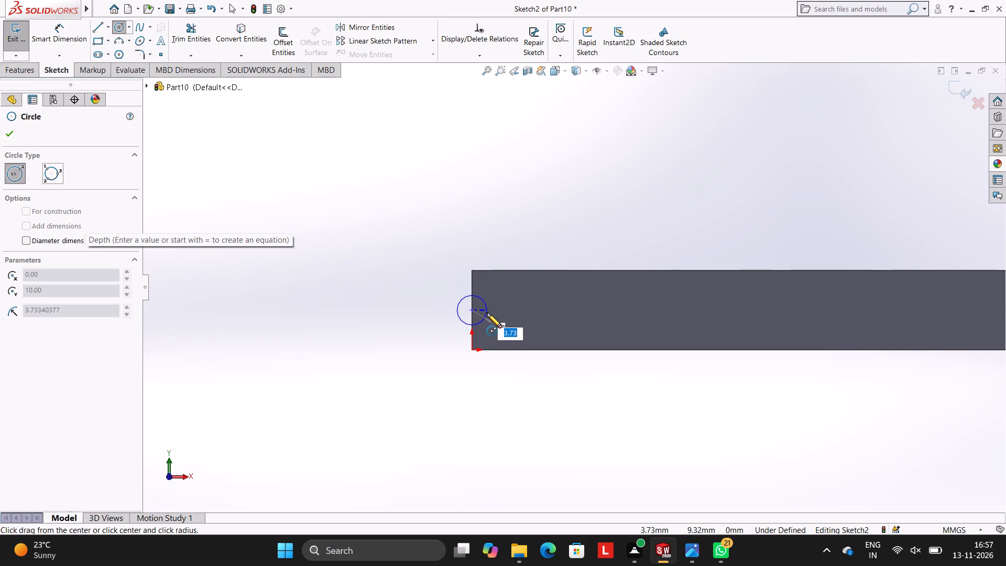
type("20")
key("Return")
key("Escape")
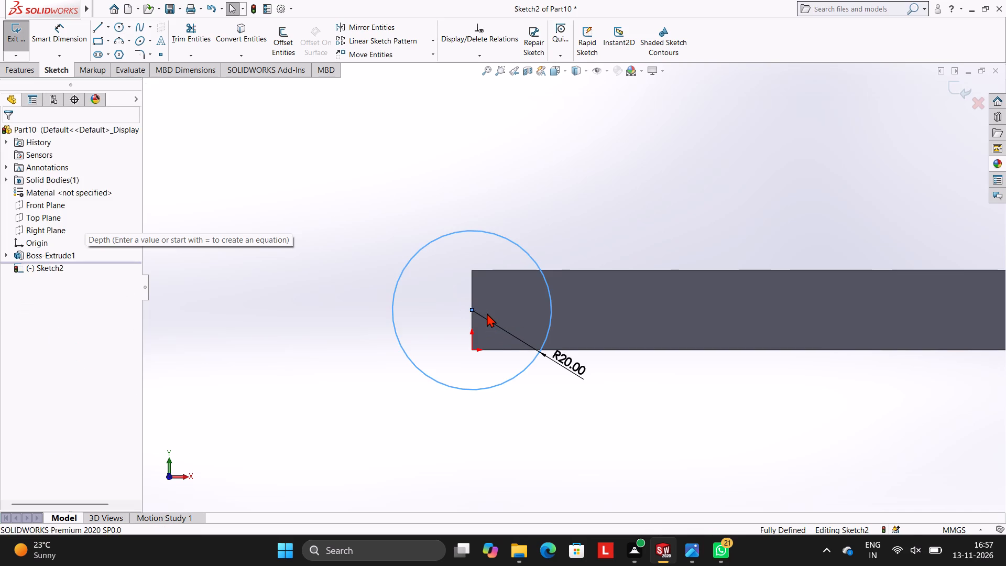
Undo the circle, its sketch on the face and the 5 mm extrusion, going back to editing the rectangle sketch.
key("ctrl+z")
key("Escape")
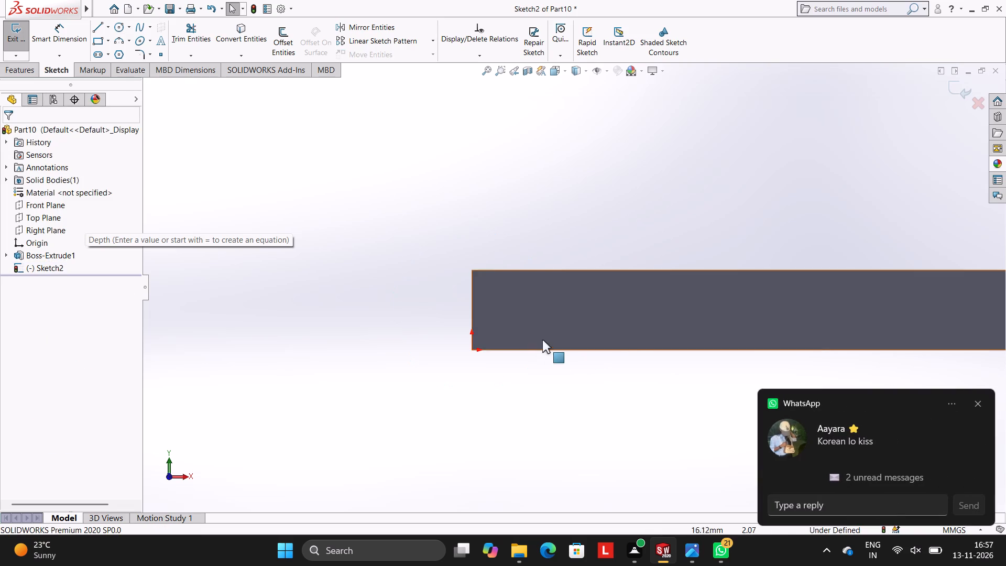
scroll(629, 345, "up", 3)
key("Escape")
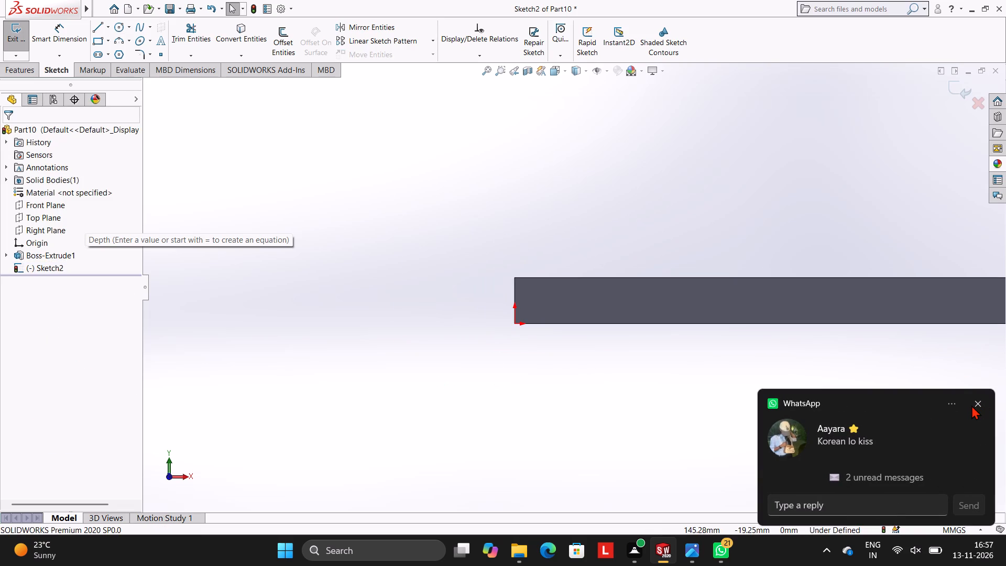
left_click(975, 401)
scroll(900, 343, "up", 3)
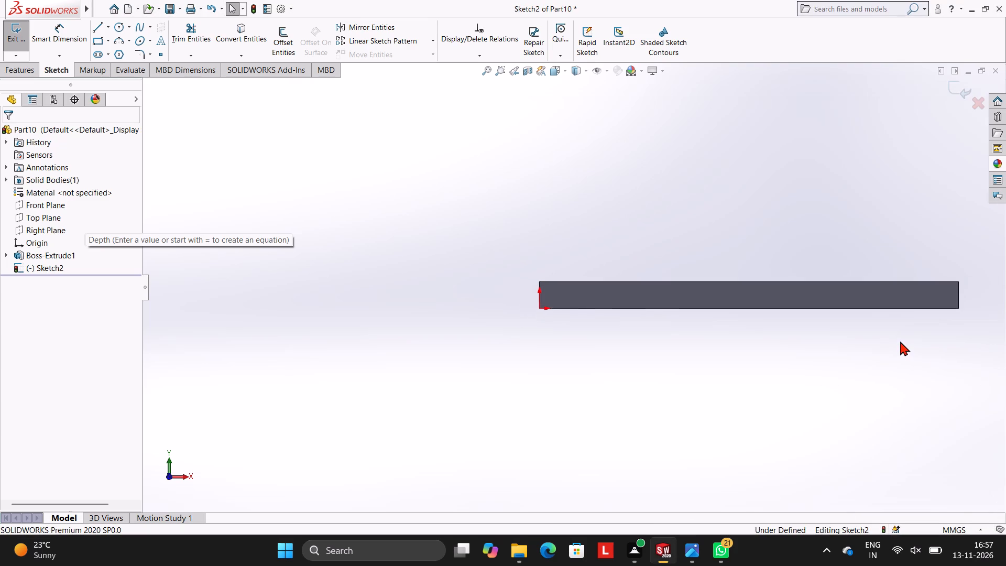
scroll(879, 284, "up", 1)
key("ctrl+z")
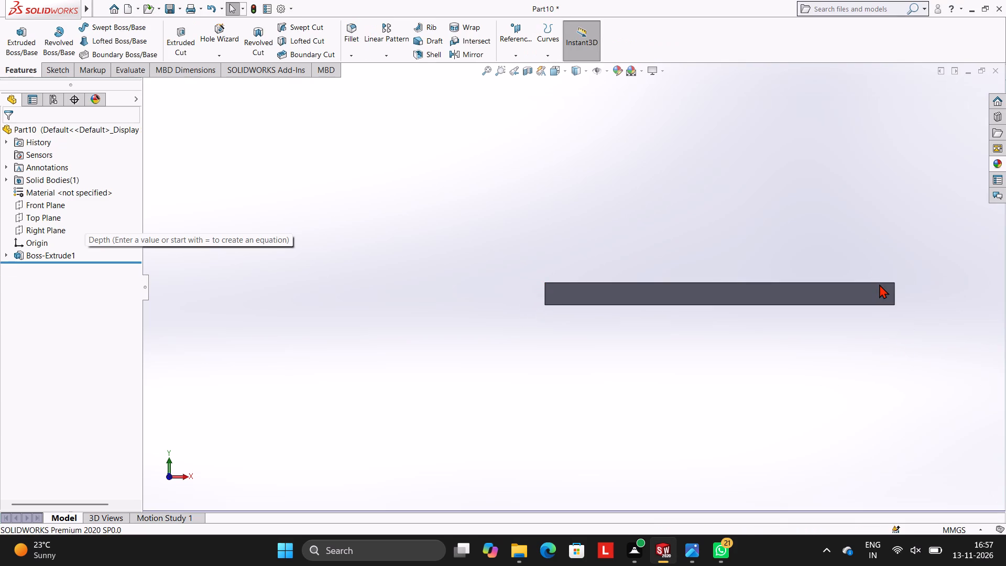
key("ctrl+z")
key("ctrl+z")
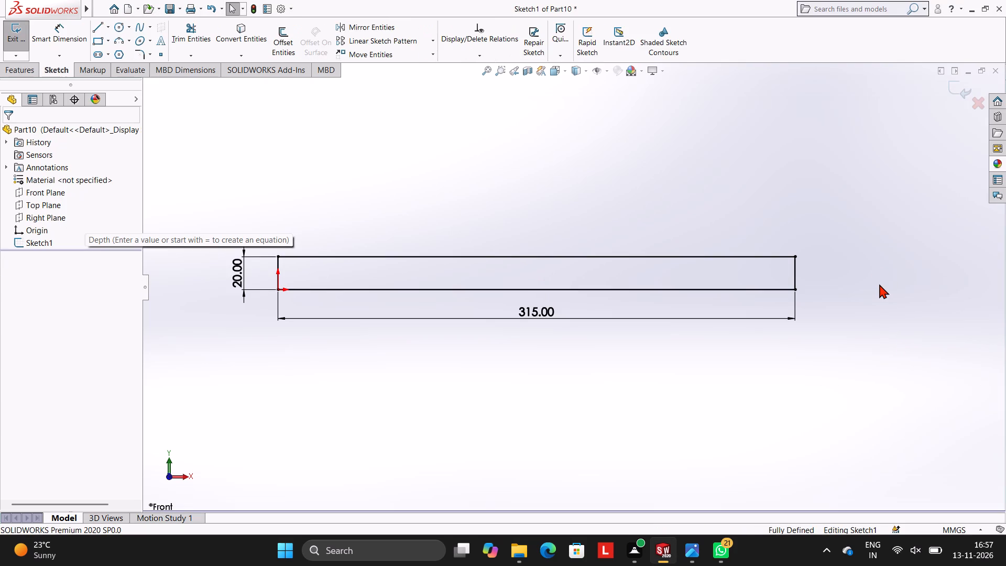
Undo the three lines that closed the 20 mm high rectangle, keeping only the 315 mm base line.
key("Escape")
key("ctrl+z")
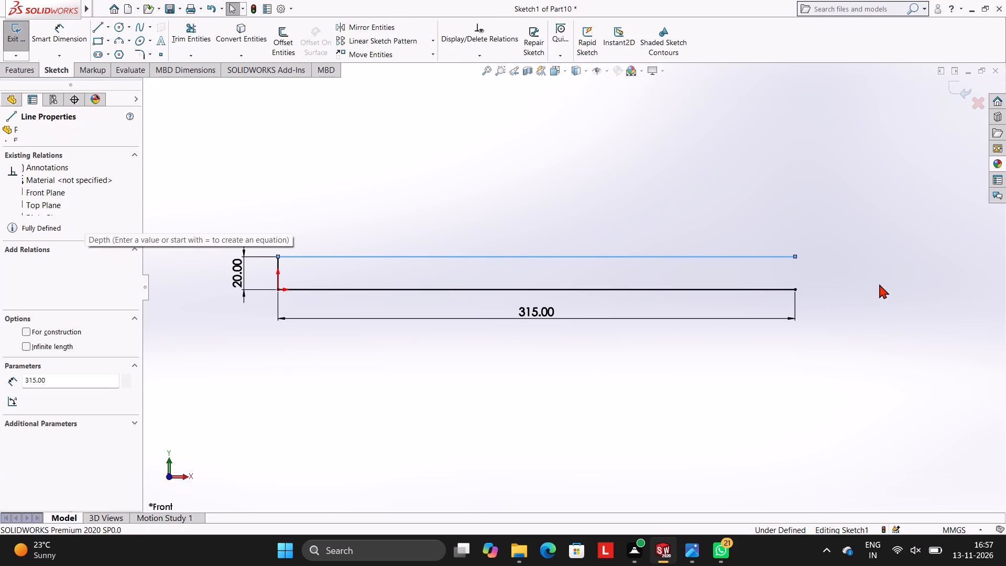
key("ctrl+z")
key("ctrl+z")
key("Escape")
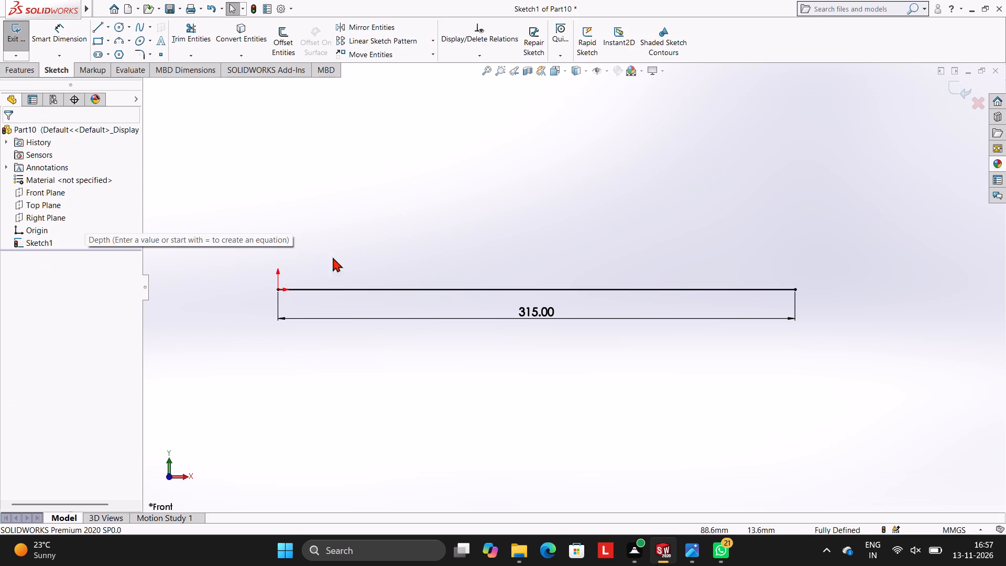
Complete a 315 × 40 mm rectangle above the base line with a 40 mm vertical, a 315 mm top line and a closing line to the origin.
left_click(97, 26)
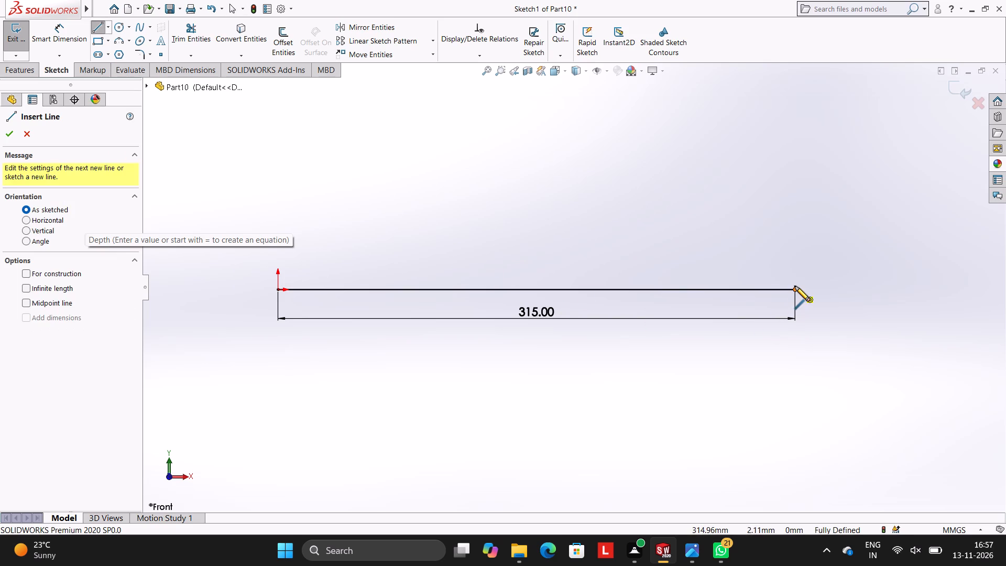
left_click(795, 290)
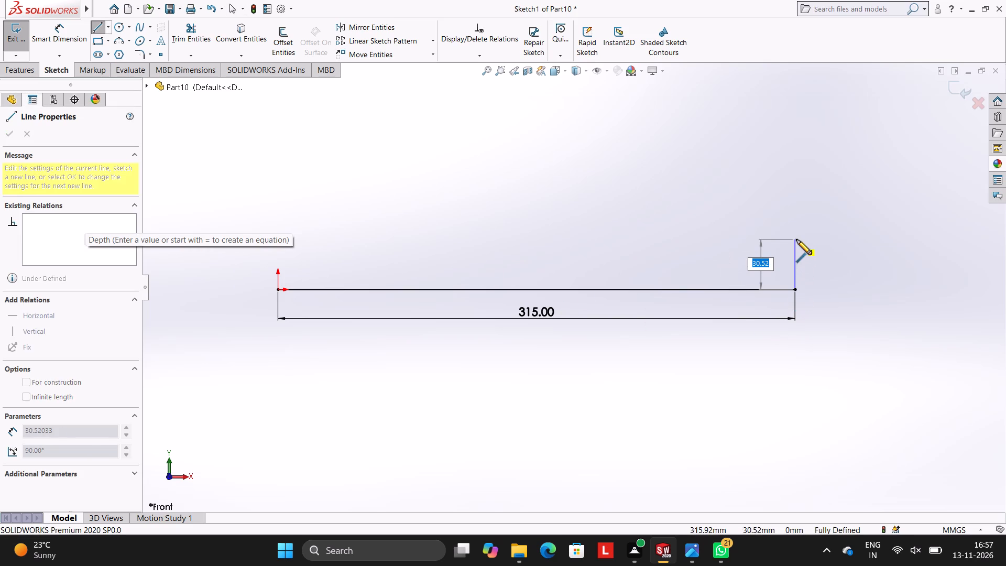
type("40")
key("Return")
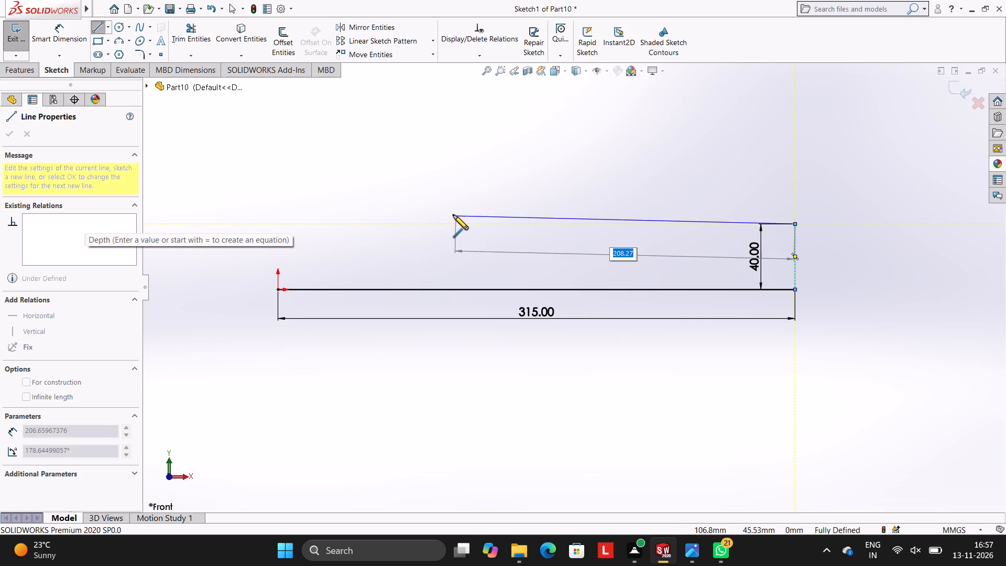
type("315")
key("Return")
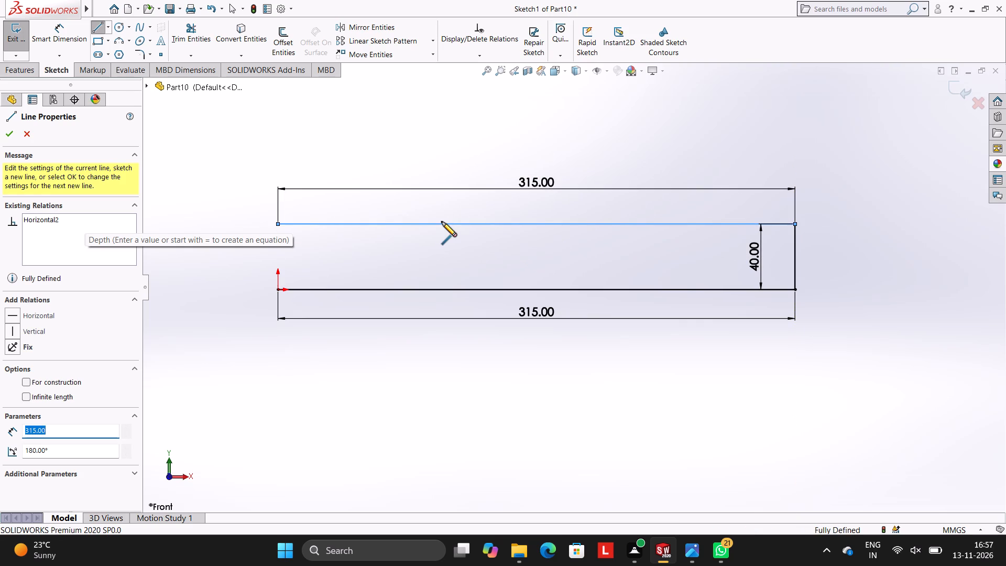
left_click(278, 291)
key("Escape")
key("Escape")
key("Escape")
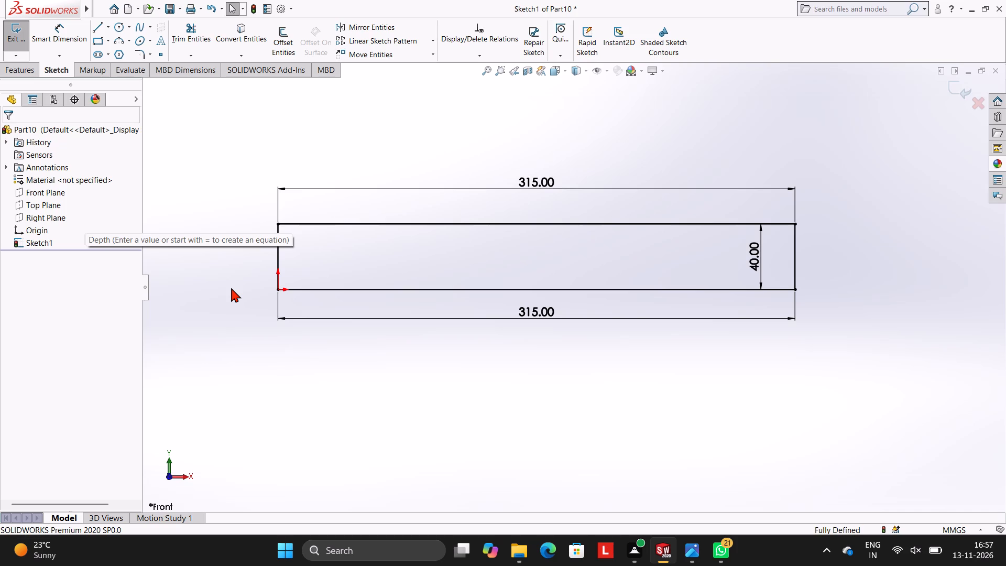
Extrude the rectangle as a blind boss 5 mm deep.
left_click(13, 66)
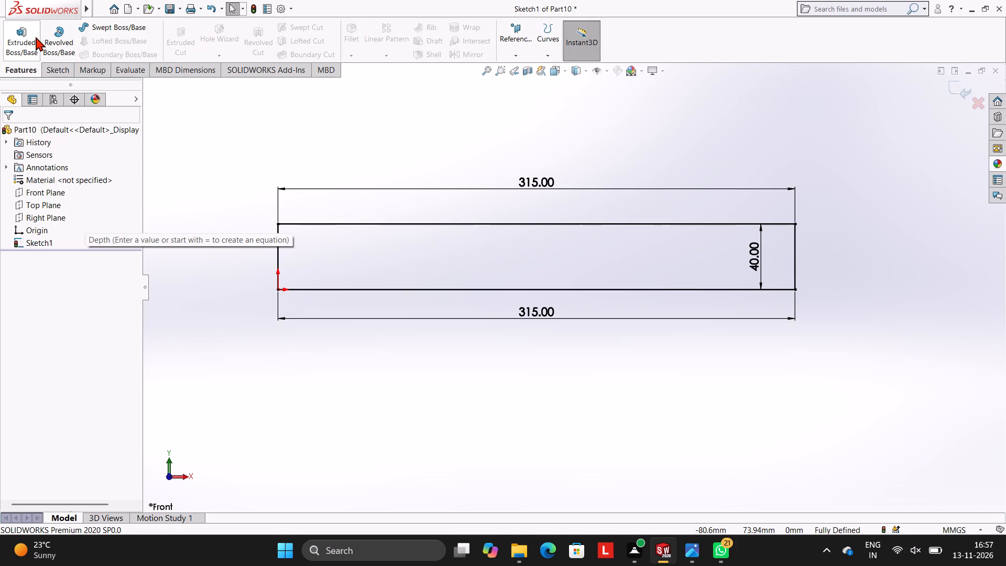
left_click(33, 35)
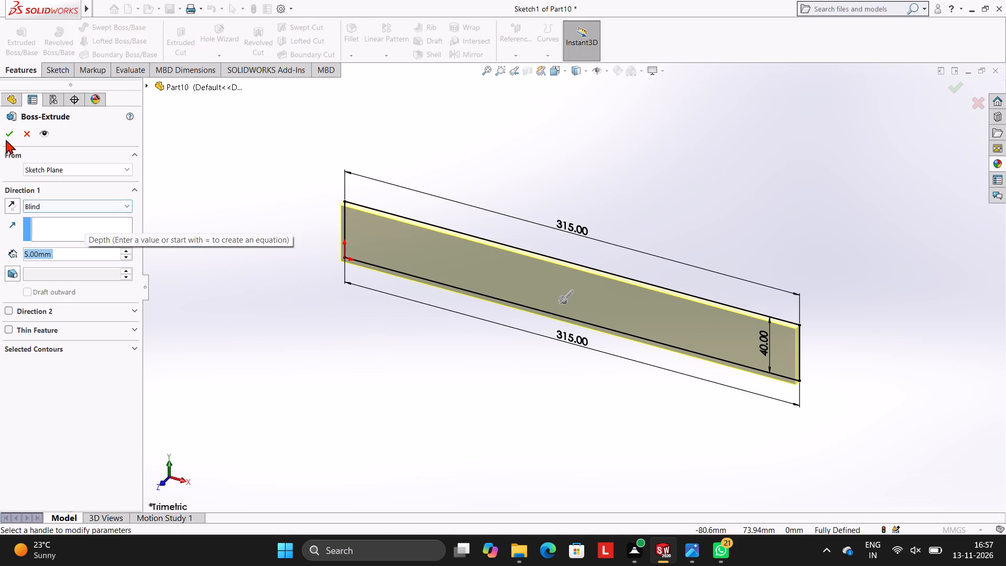
left_click(7, 134)
left_click(261, 182)
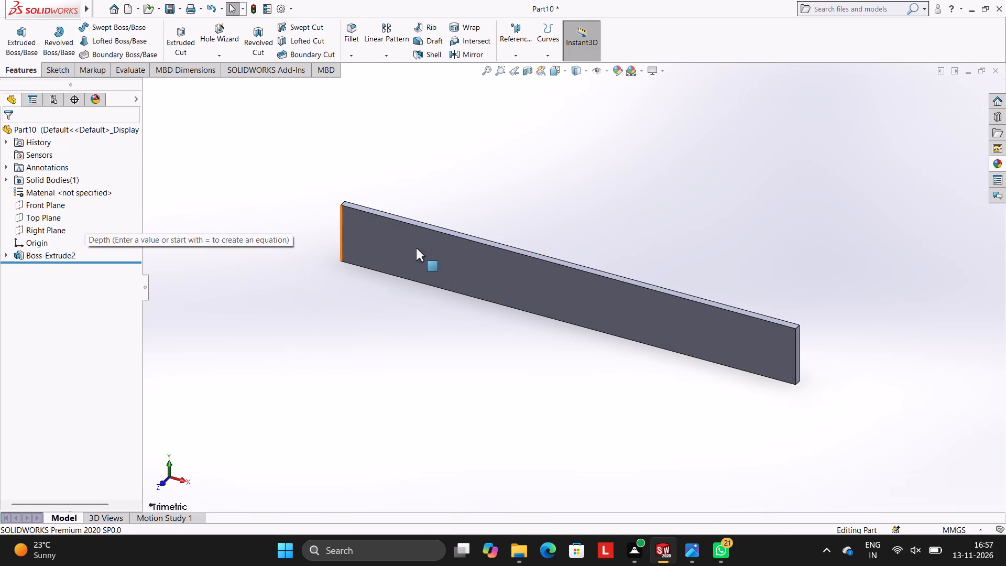
On the bar's large front face, sketch a 20 mm radius circle centred on the midpoint of the origin-end edge.
left_click(416, 248)
left_click(459, 216)
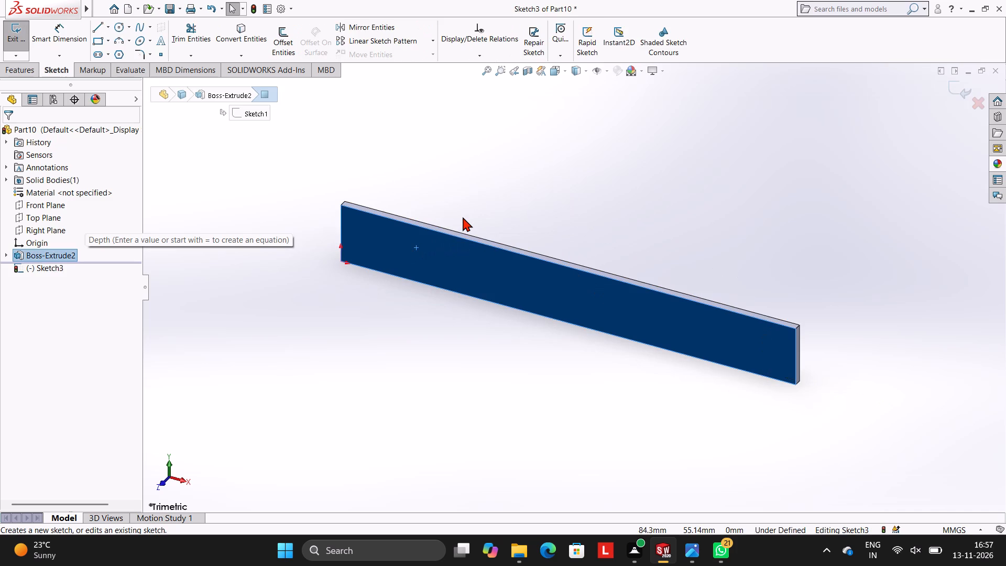
key("ctrl+8")
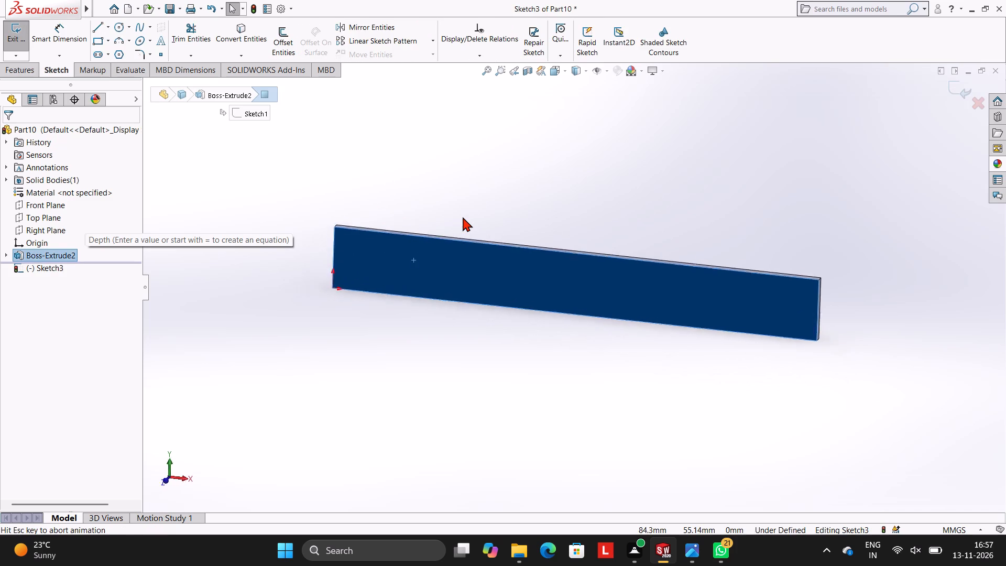
scroll(651, 308, "up", 3)
scroll(651, 304, "down", 3)
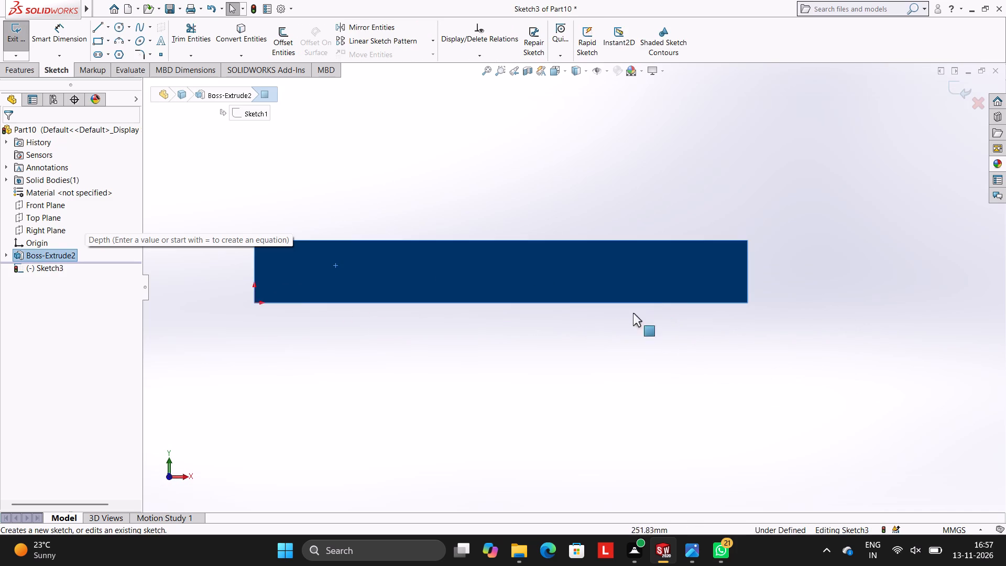
left_click(116, 27)
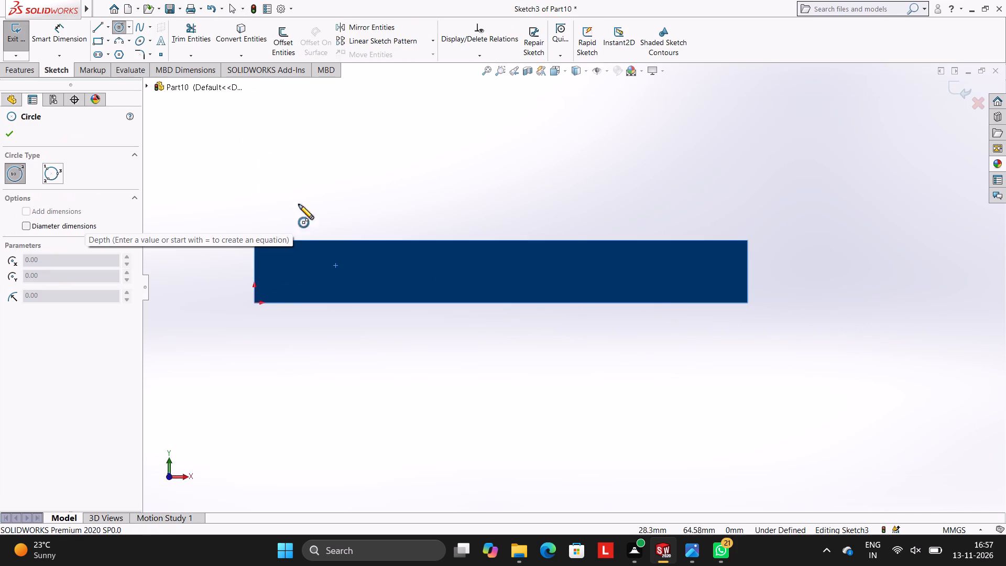
scroll(304, 244, "down", 3)
key("Escape")
key("Escape")
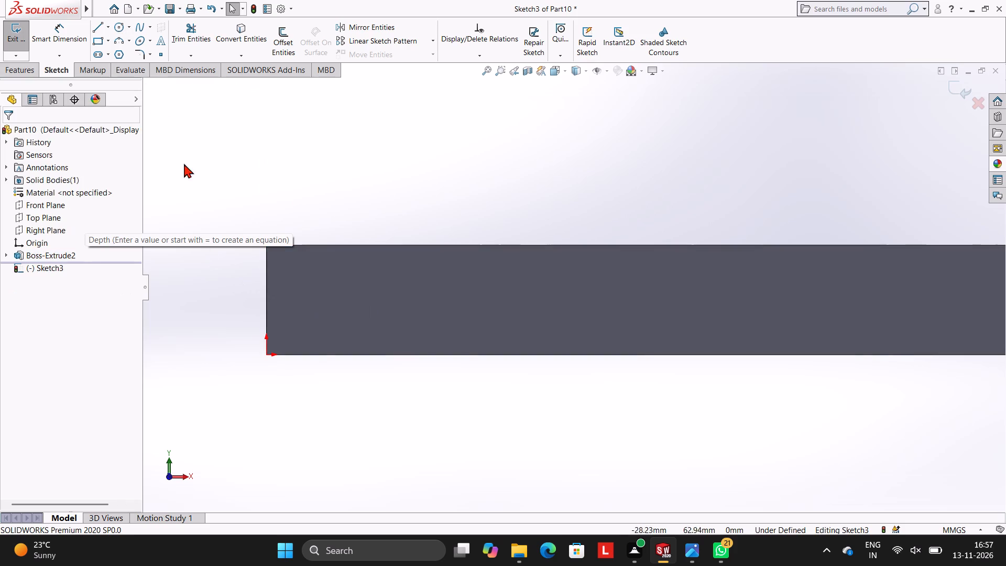
left_click(117, 33)
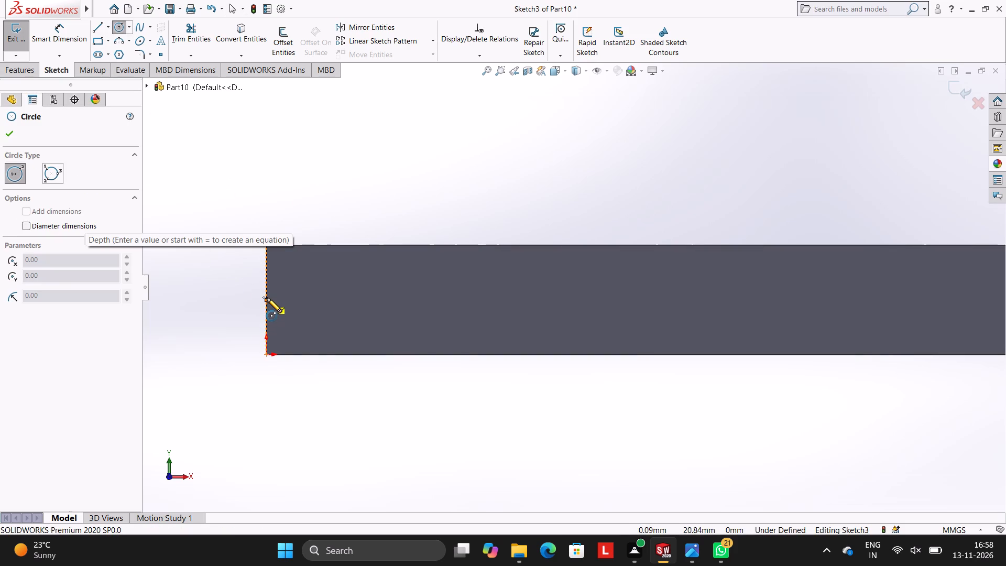
left_click(266, 299)
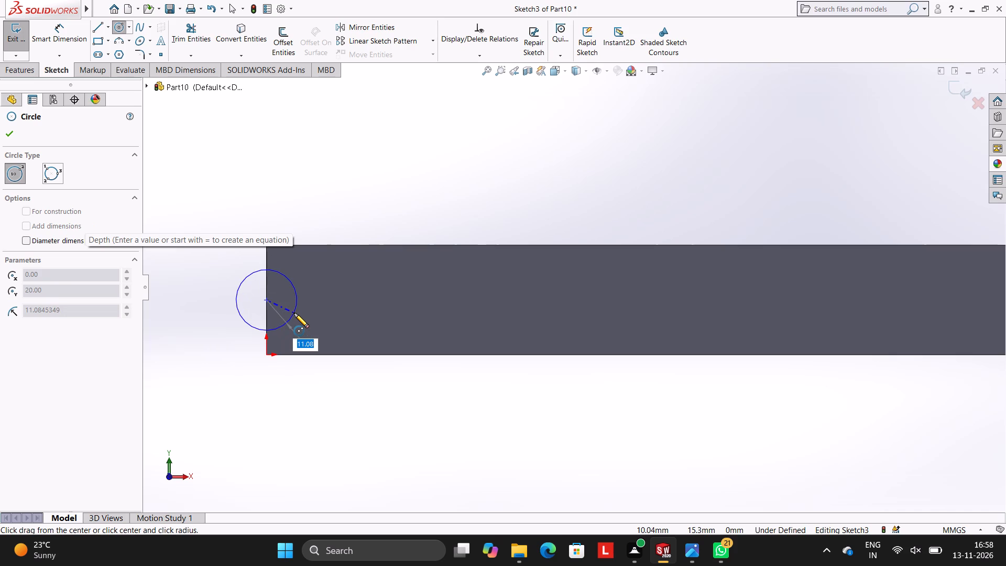
type("20")
key("Return")
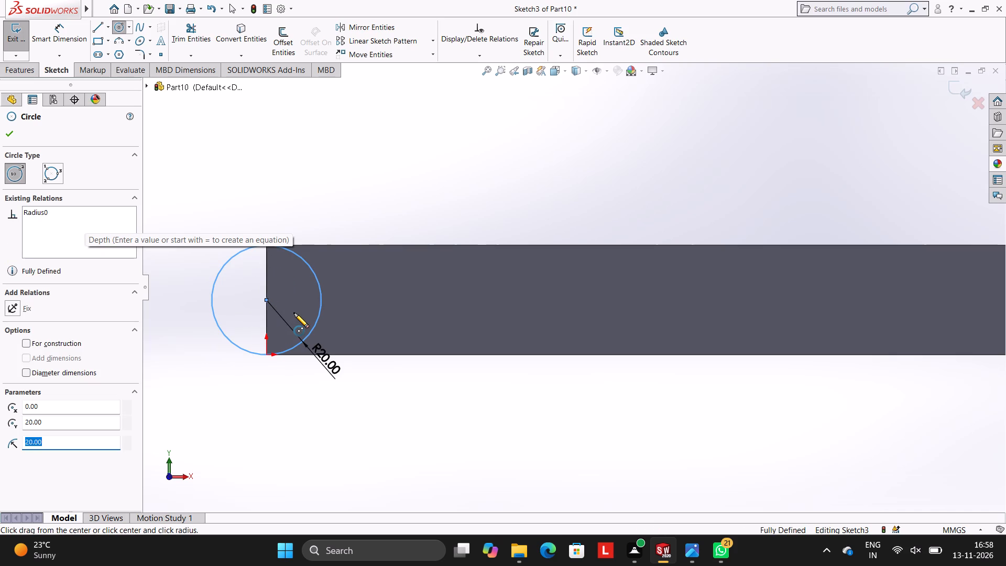
key("Escape")
key("Escape")
key("Escape")
key("Escape")
key("Escape")
key("Escape")
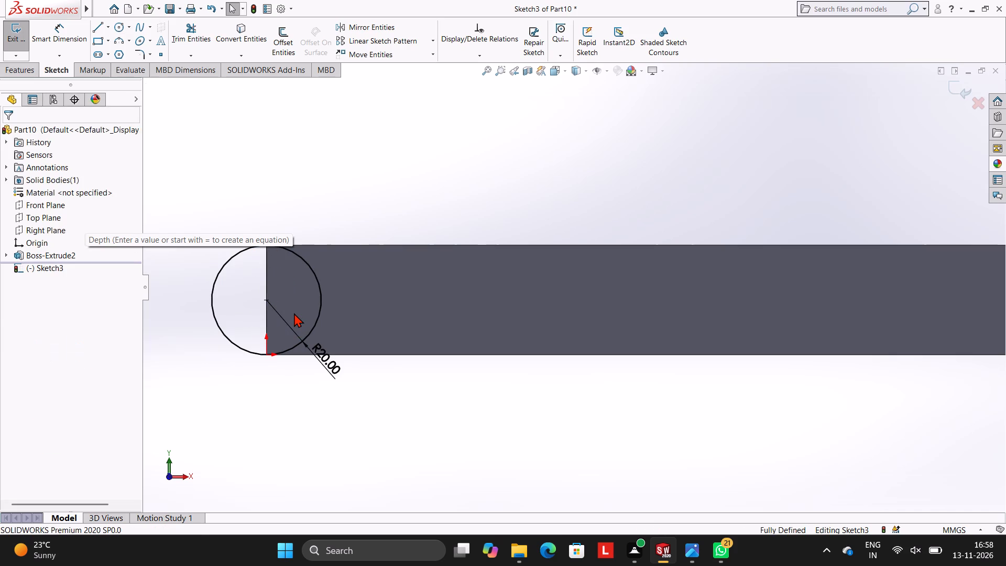
key("Escape")
key("Escape")
Extrude the circle 5 mm blind in the reversed direction, back through the bar's thickness, merged with the bar.
left_click(33, 70)
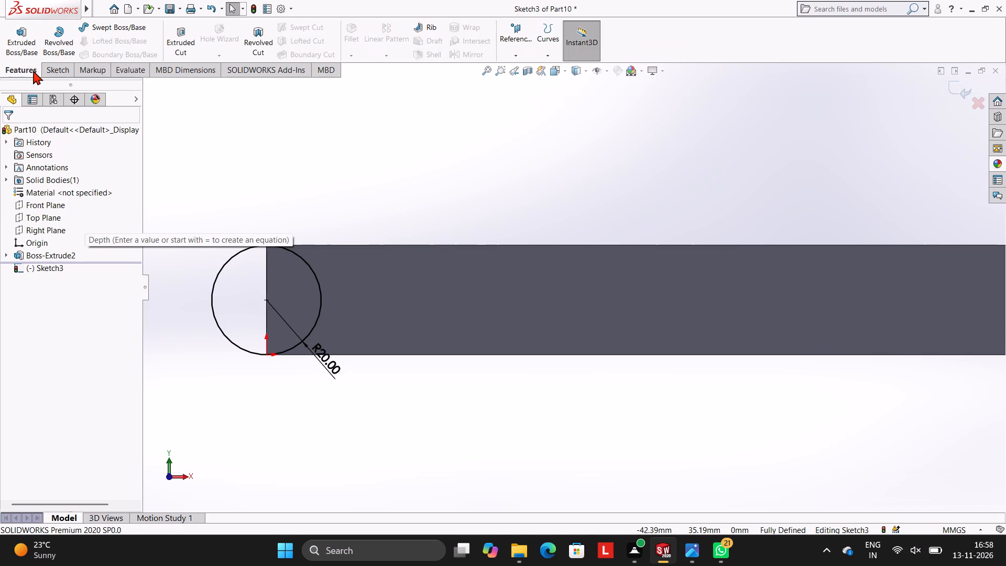
left_click(34, 40)
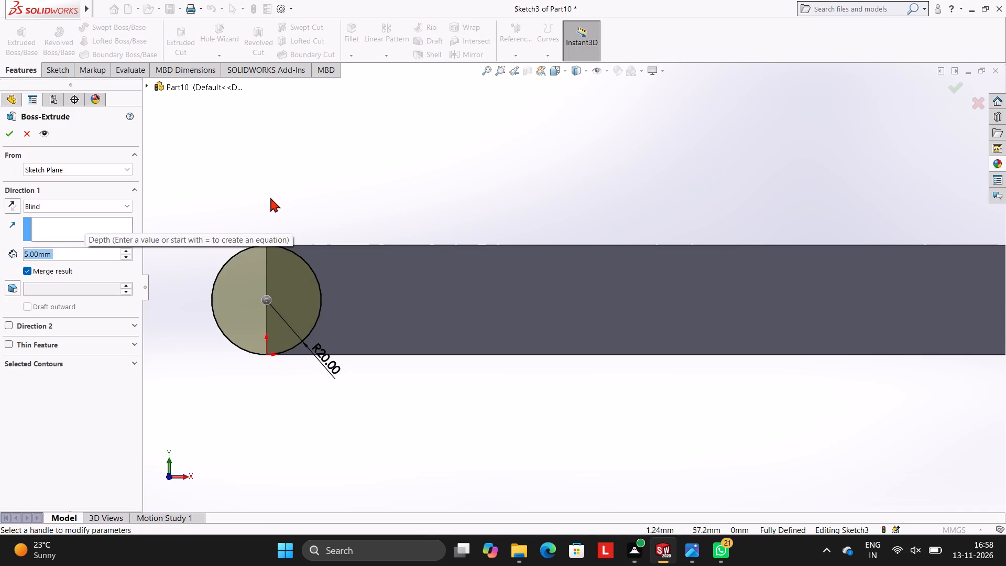
middle_click_drag(288, 177, 301, 252)
left_click(15, 205)
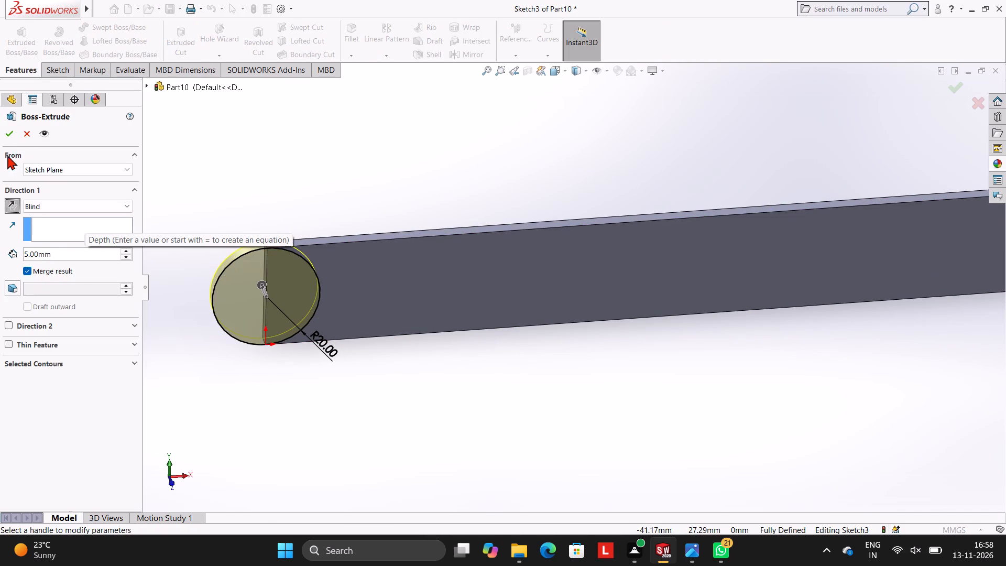
left_click(10, 134)
left_click(258, 164)
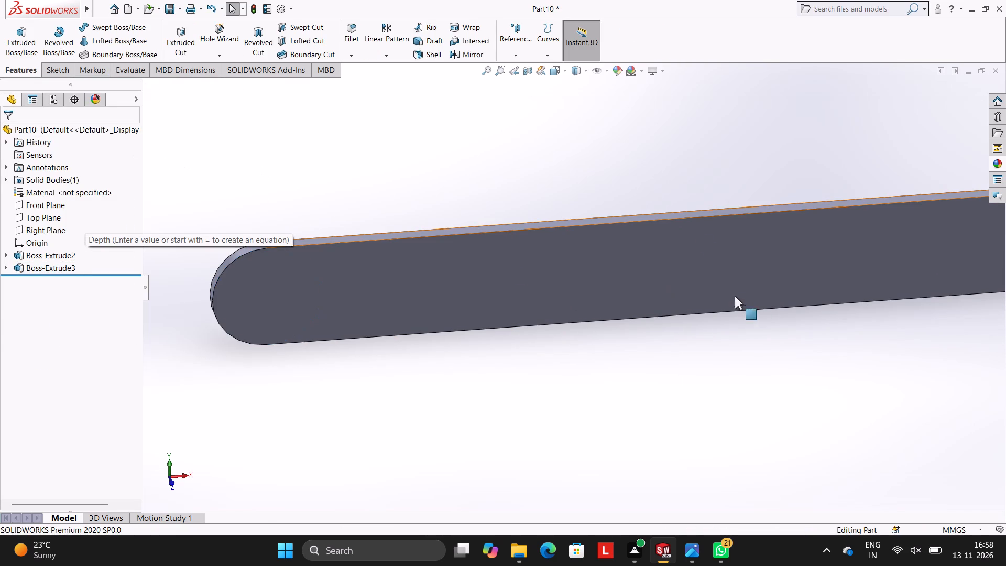
On the bar's front face, sketch a 34 mm horizontal line outward from the midpoint of the square end edge.
middle_click_drag(713, 258, 704, 228)
scroll(726, 281, "up", 2)
middle_click_drag(776, 272, 753, 234)
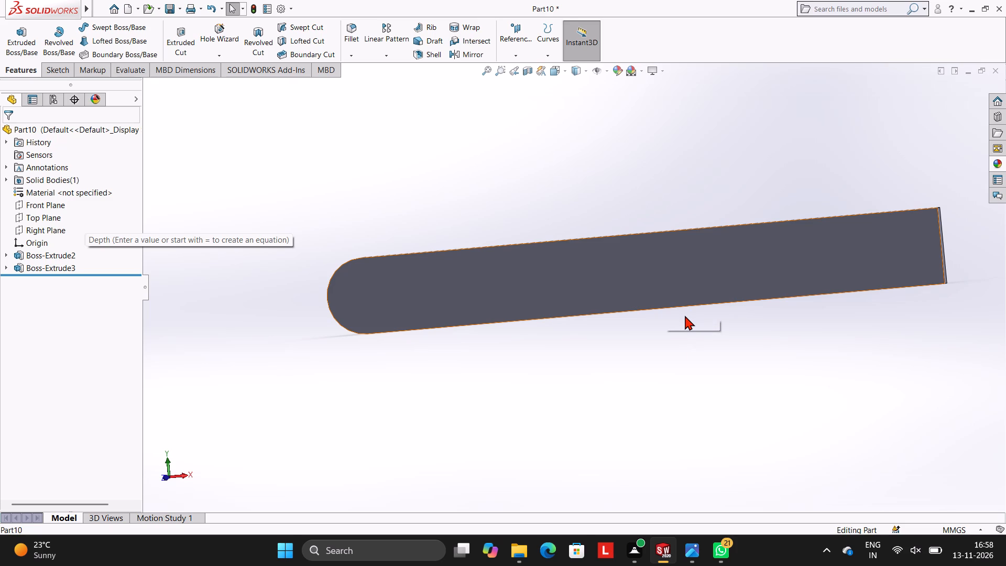
left_click(724, 291)
left_click(768, 254)
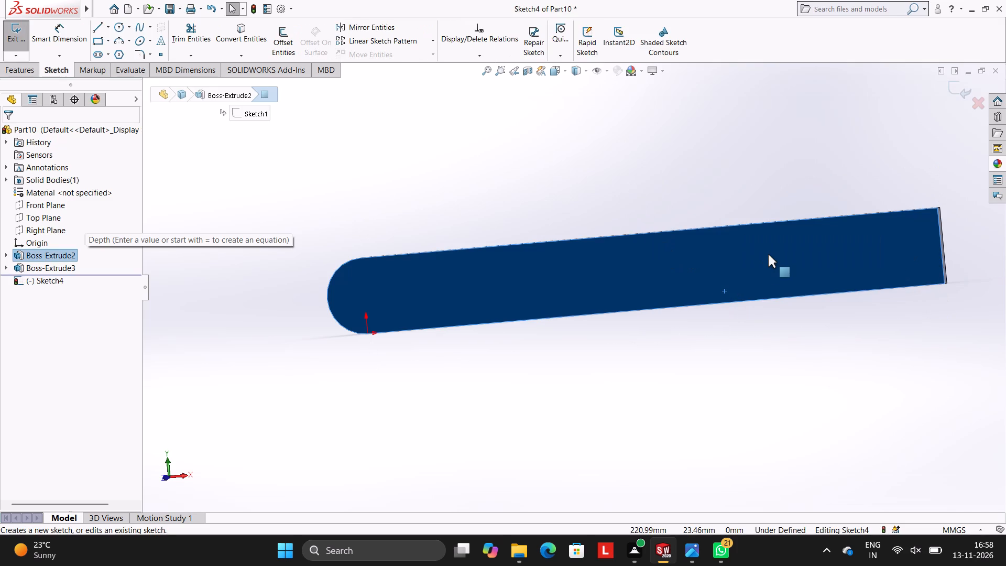
key("ctrl+8")
scroll(697, 335, "up", 3)
scroll(697, 335, "down", 3)
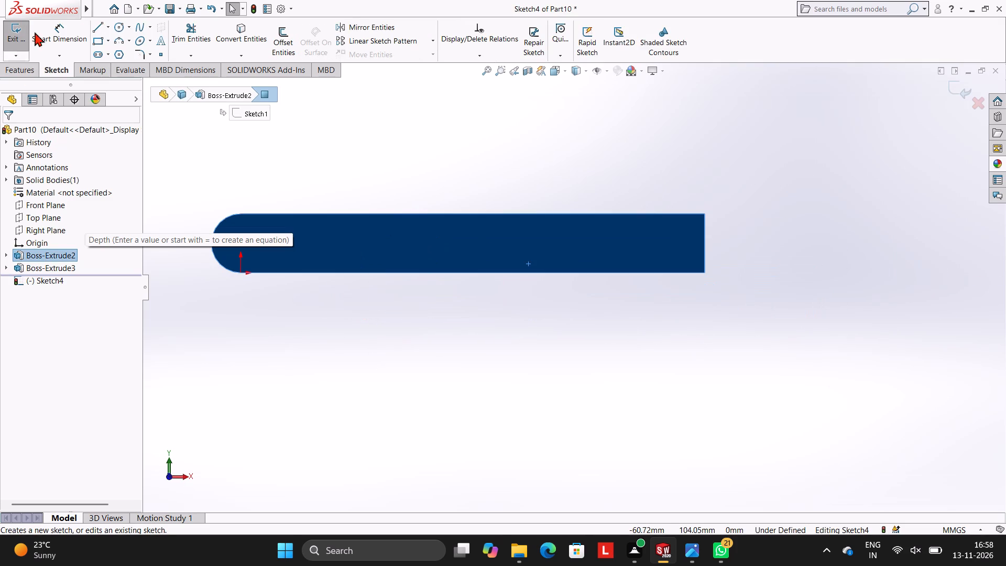
left_click(99, 24)
scroll(713, 197, "up", 1)
scroll(720, 182, "down", 3)
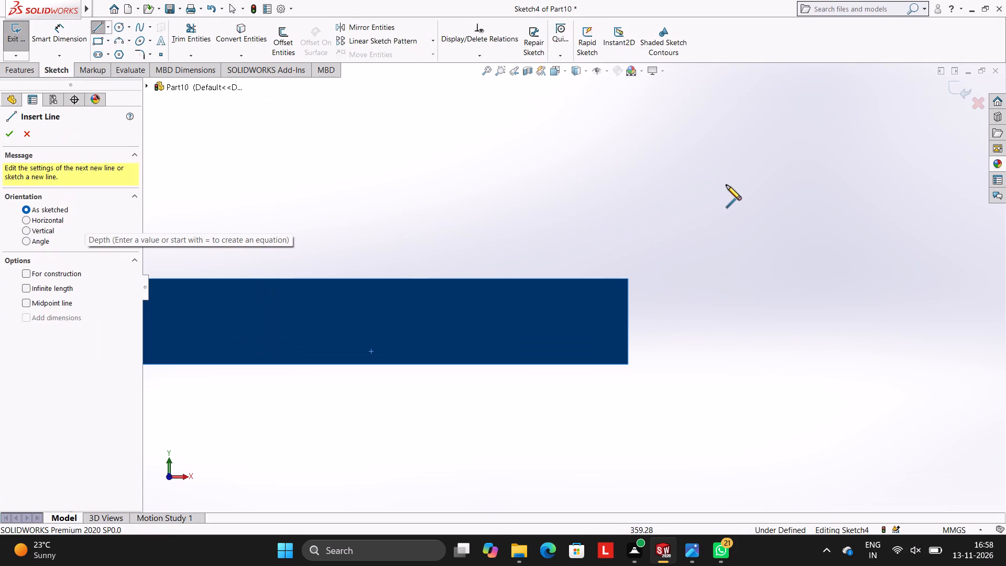
key("Escape")
key("Escape")
left_click(101, 27)
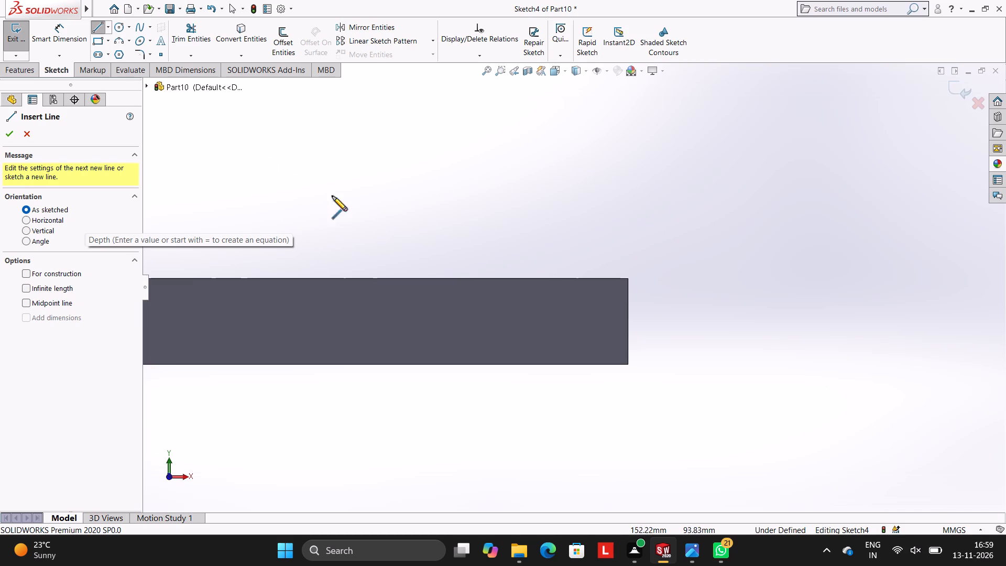
scroll(563, 290, "down", 3)
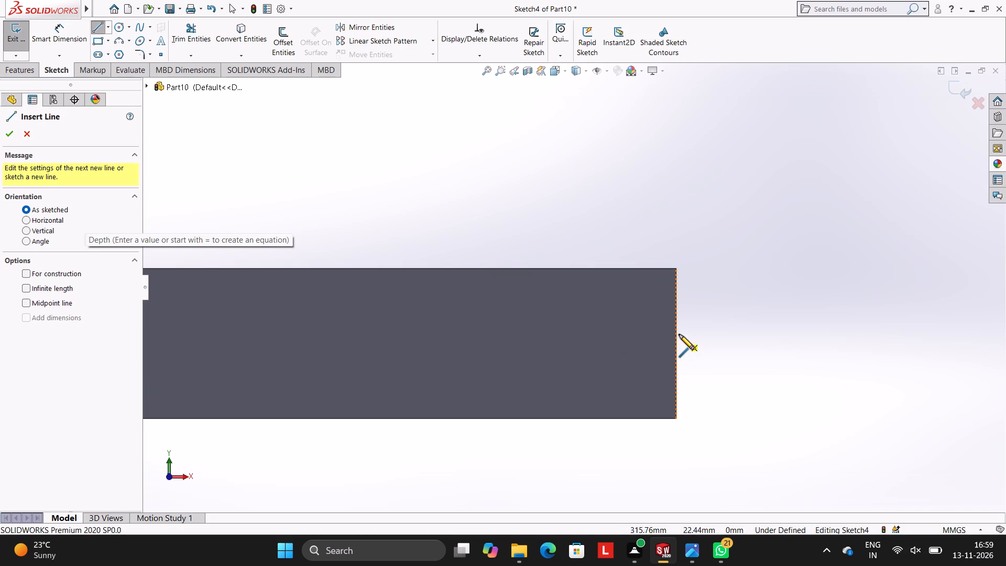
left_click(676, 344)
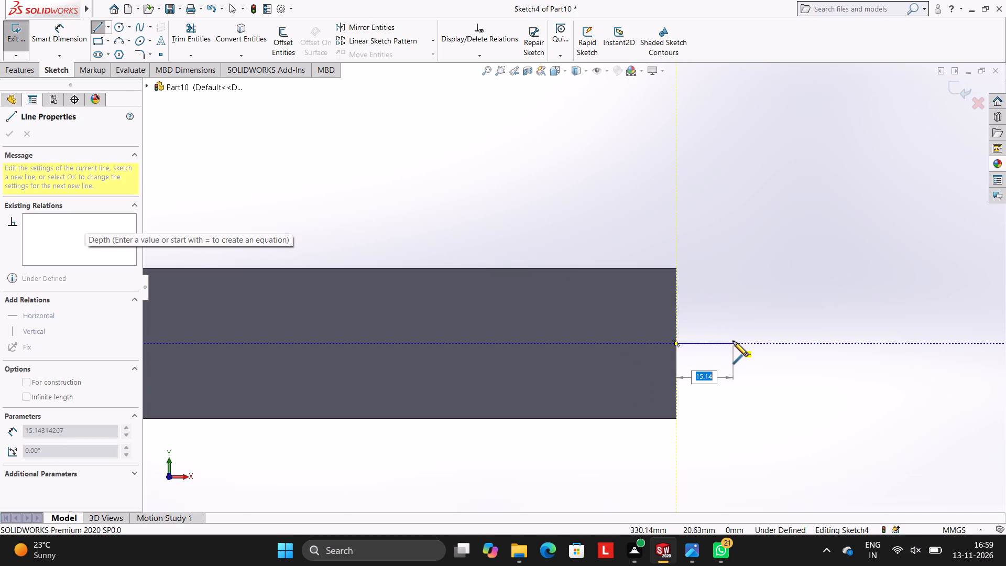
type("34")
key("Return")
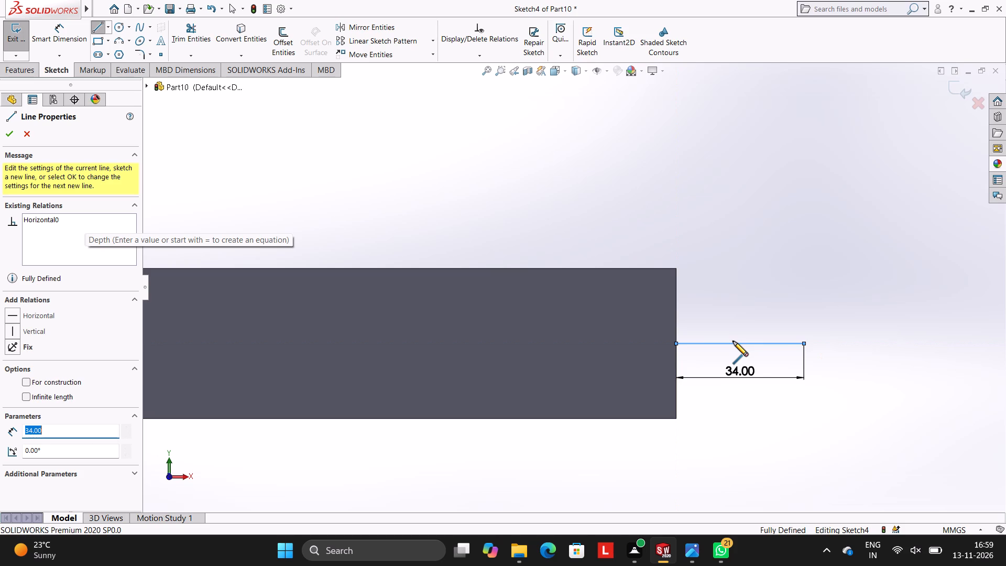
key("Escape")
key("Escape")
key("Escape")
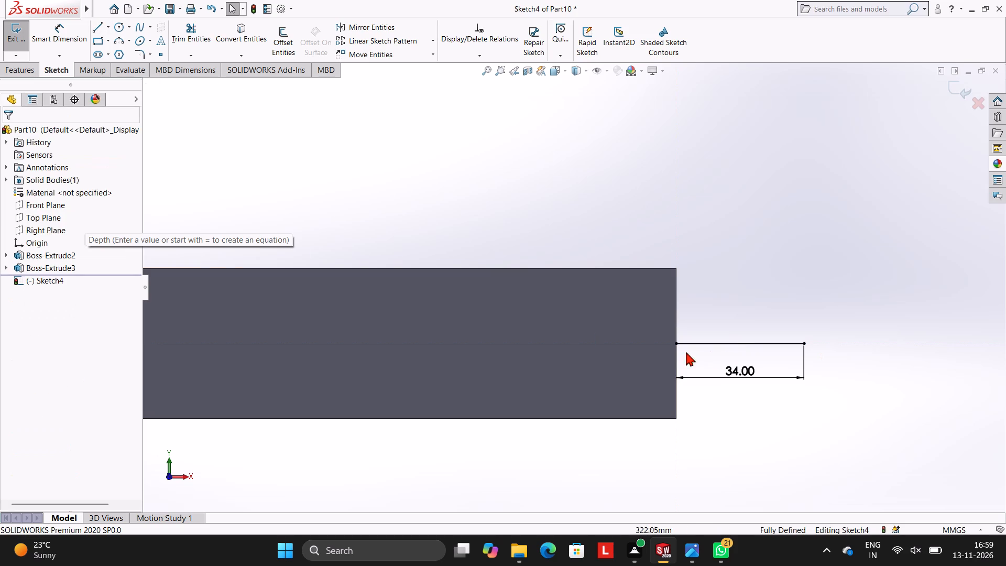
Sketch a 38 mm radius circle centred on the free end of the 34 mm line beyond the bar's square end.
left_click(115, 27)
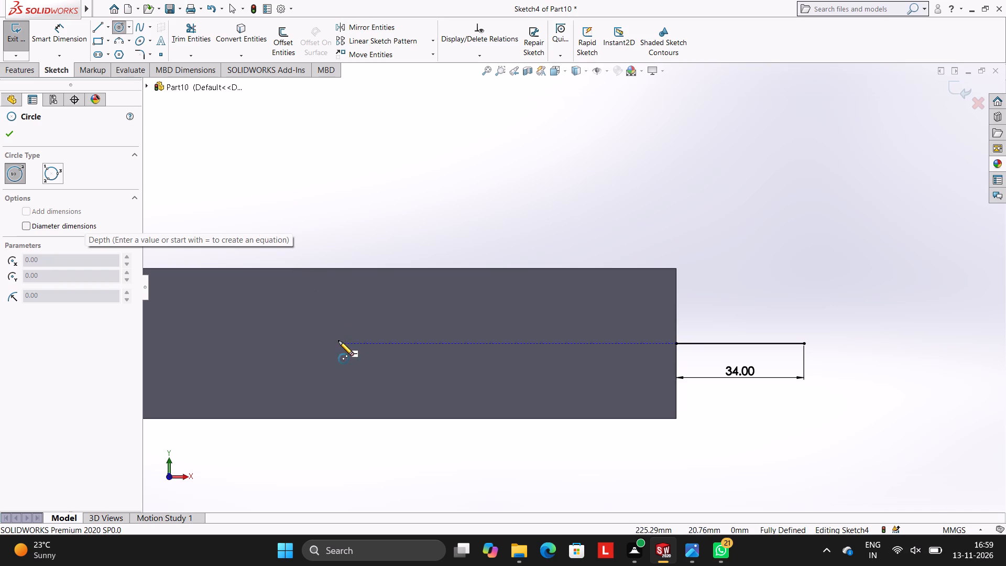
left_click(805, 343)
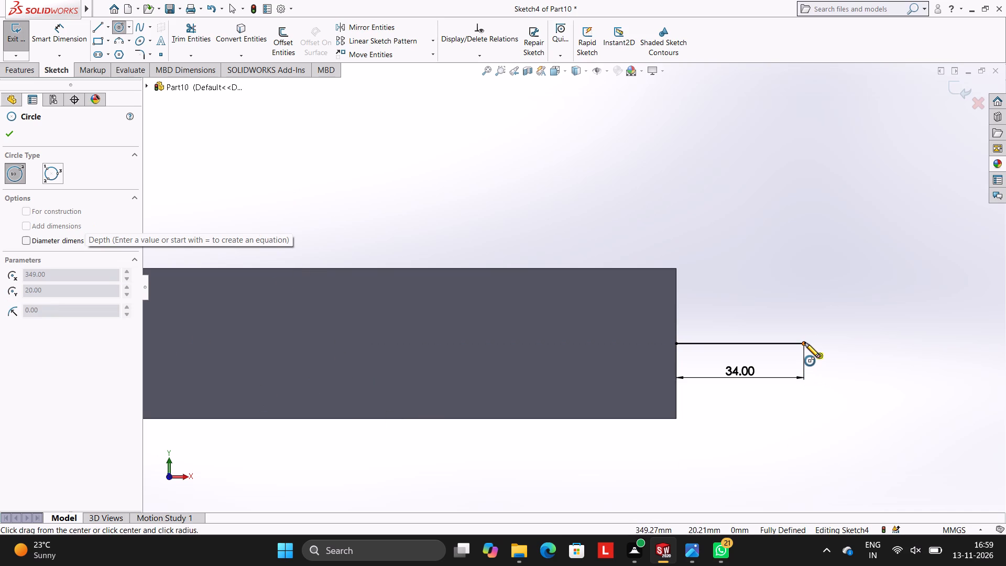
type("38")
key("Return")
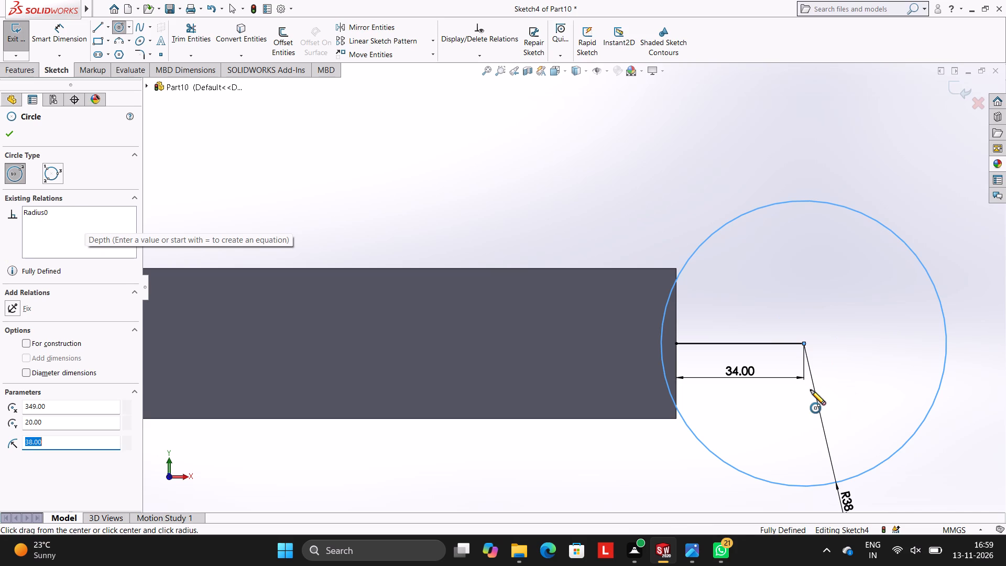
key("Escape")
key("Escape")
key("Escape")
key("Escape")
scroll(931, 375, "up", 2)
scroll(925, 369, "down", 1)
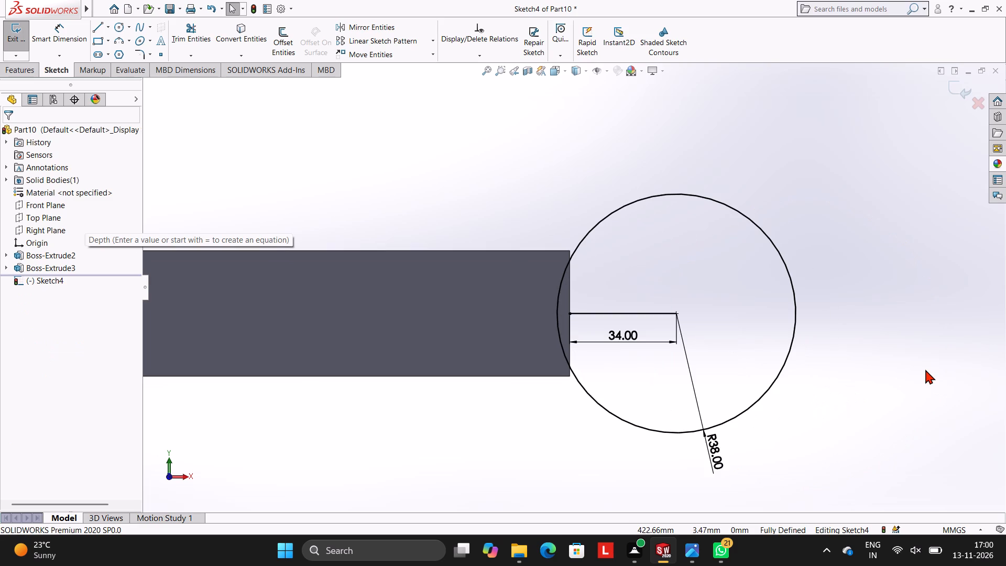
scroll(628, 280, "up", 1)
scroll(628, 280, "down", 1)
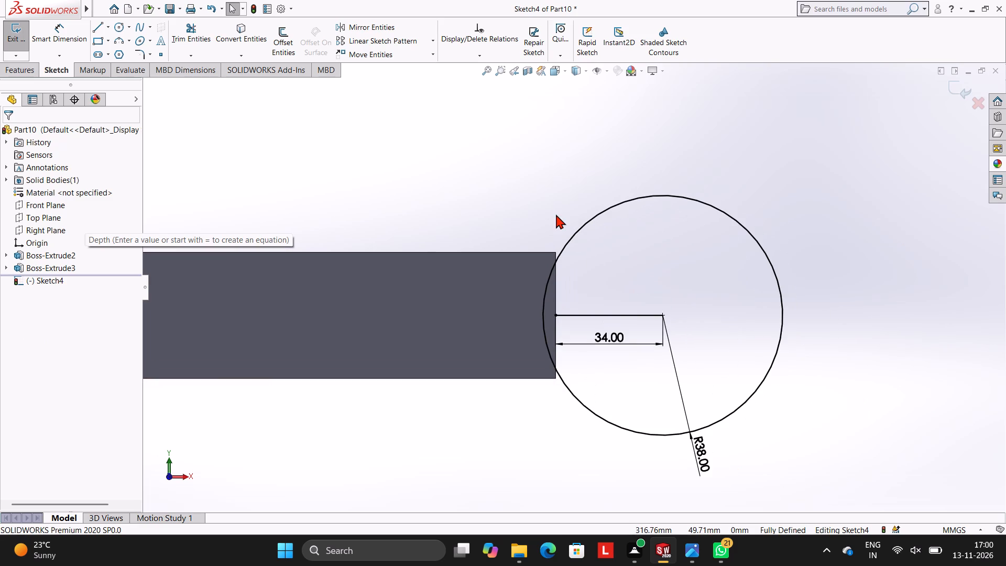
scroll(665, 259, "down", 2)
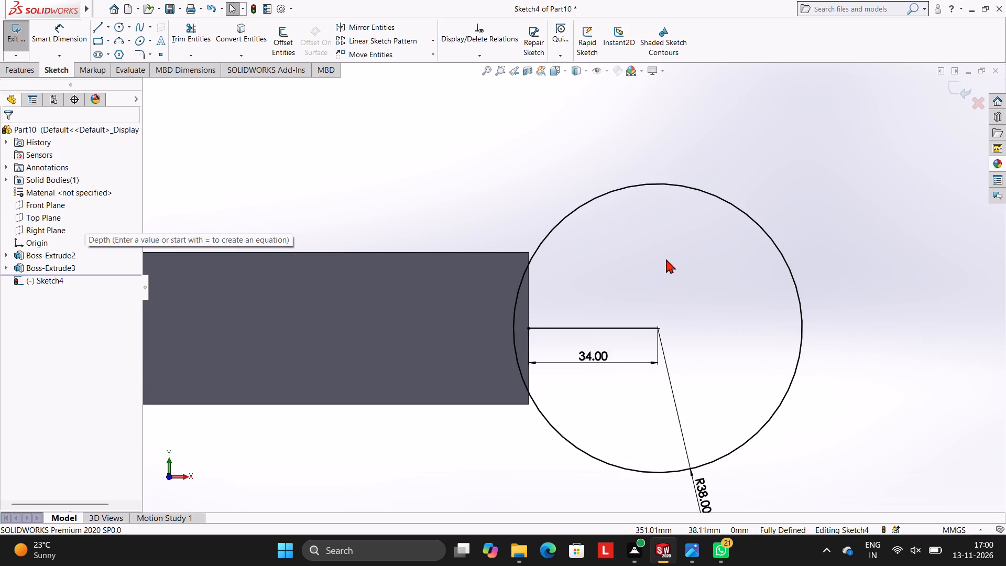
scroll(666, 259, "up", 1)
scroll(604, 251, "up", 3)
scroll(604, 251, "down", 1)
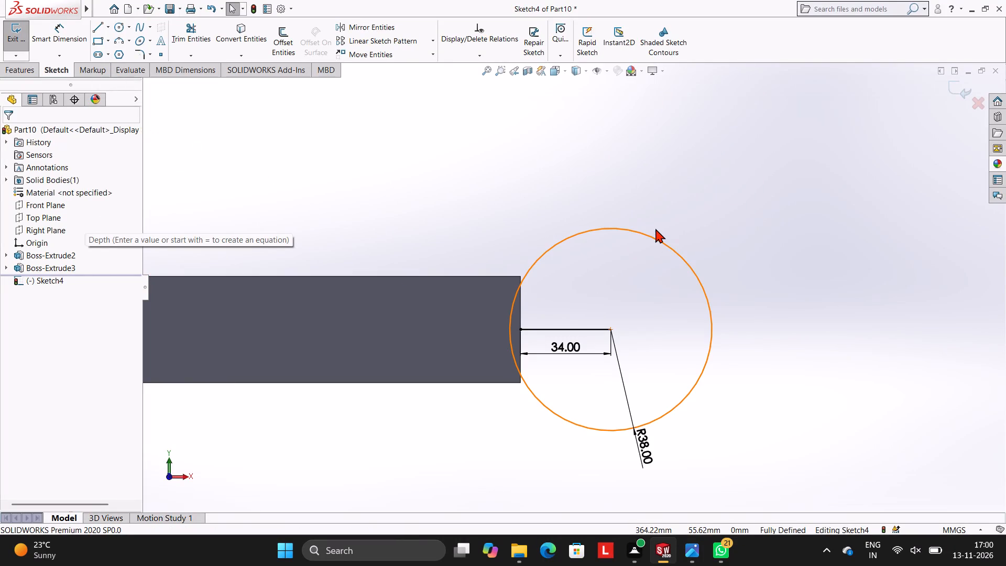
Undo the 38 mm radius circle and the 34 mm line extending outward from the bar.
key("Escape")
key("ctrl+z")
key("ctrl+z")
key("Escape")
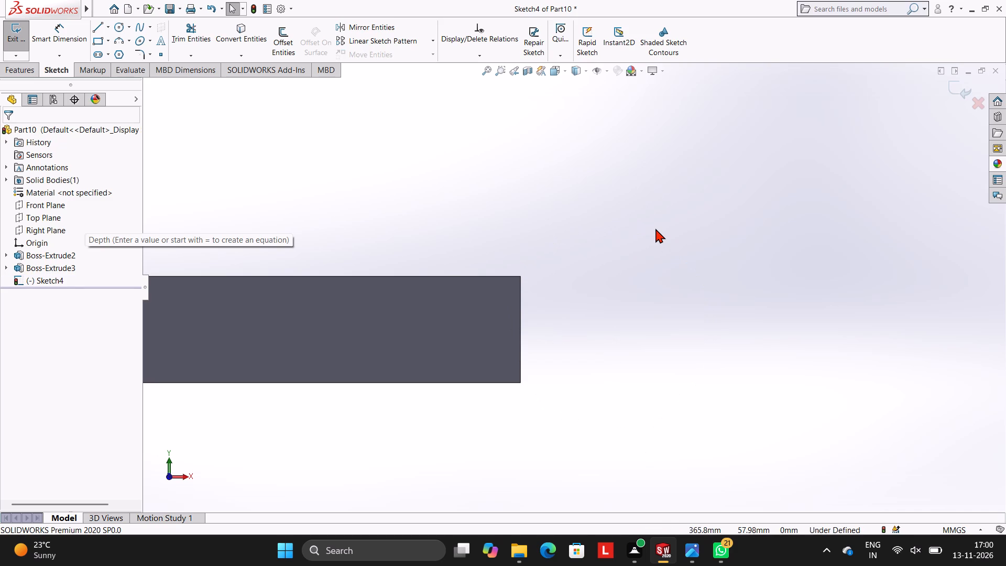
Sketch a 34 mm horizontal line from the midpoint of the square end edge inward along the bar's face.
left_click(97, 29)
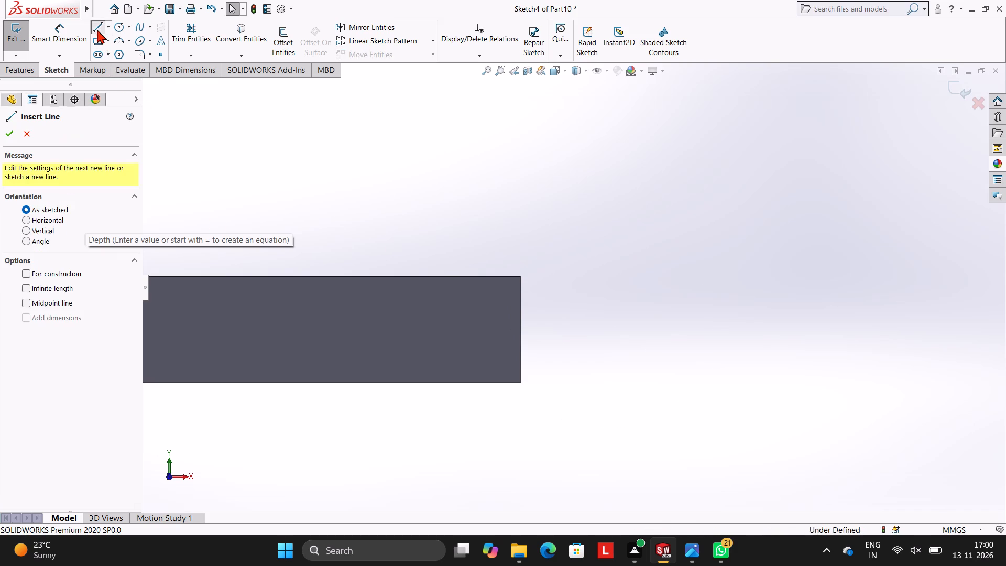
left_click(521, 330)
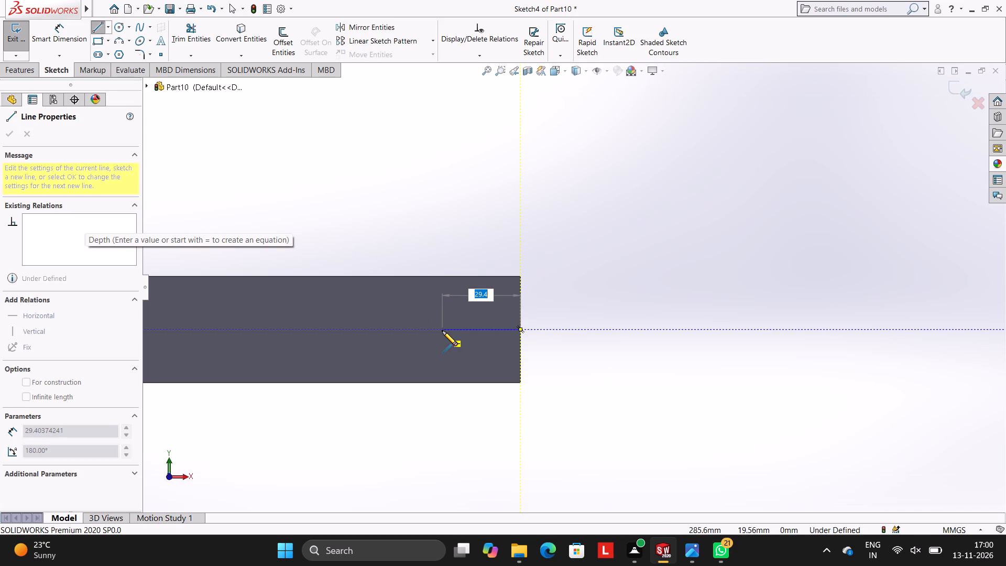
key("3")
key("4")
key("Return")
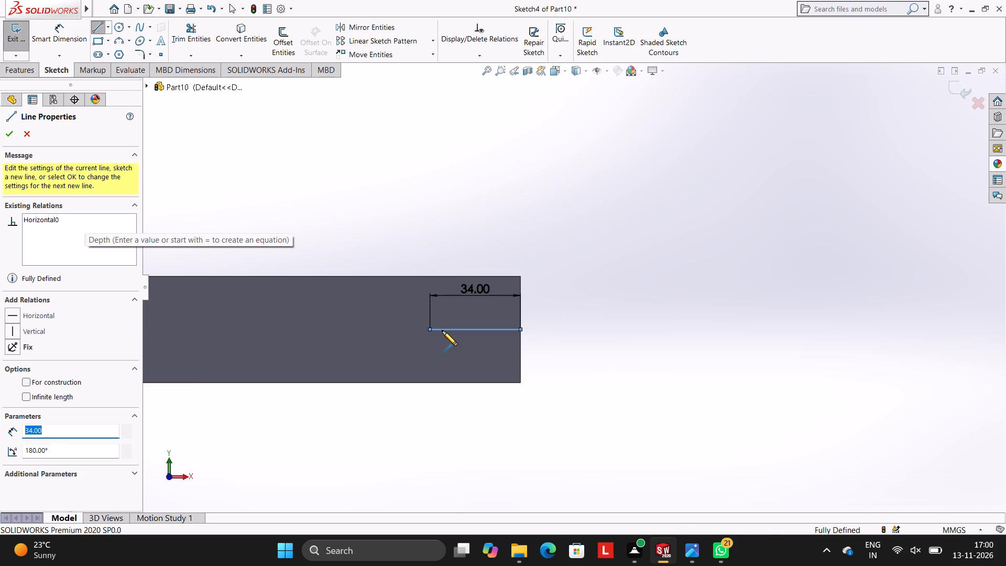
key("Escape")
key("Escape")
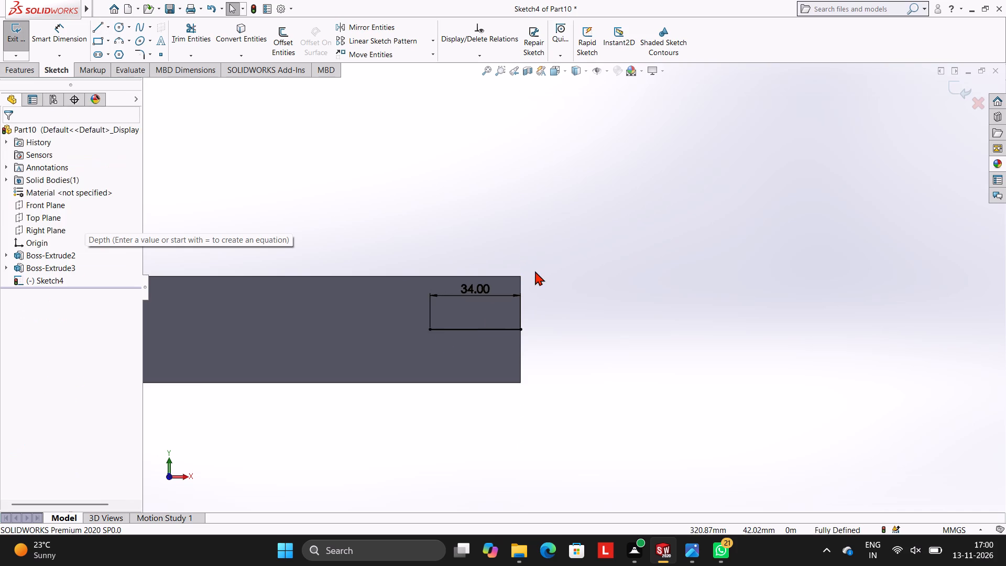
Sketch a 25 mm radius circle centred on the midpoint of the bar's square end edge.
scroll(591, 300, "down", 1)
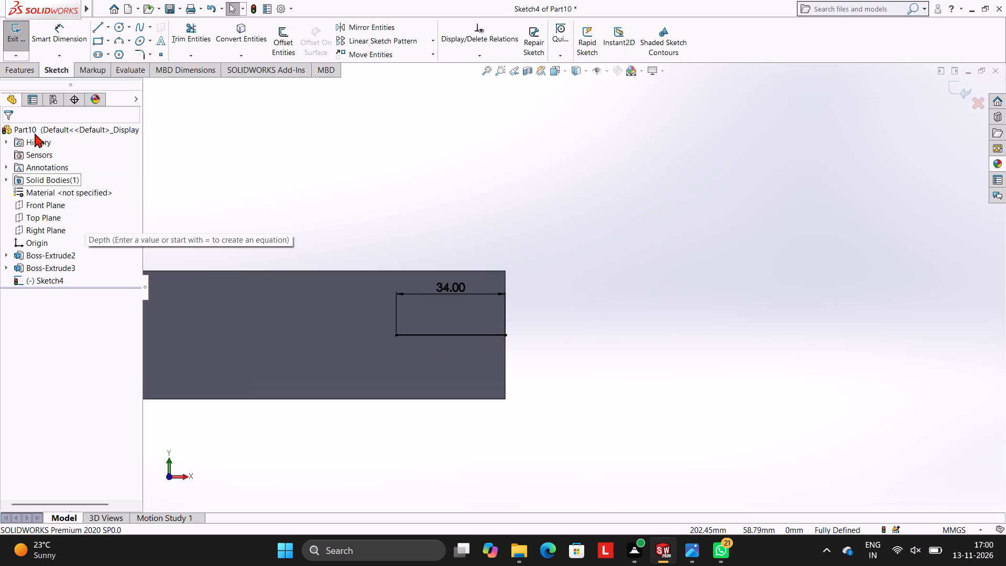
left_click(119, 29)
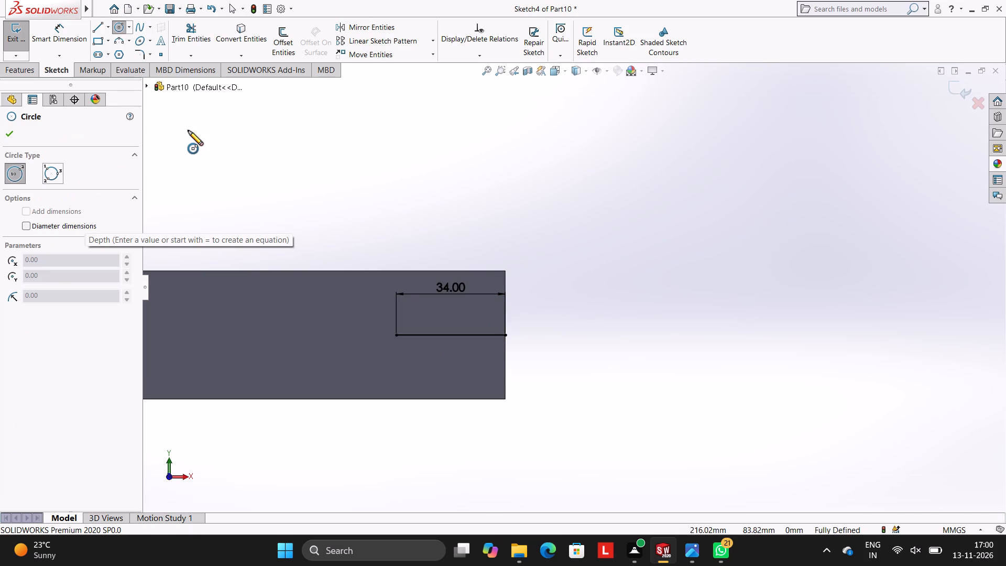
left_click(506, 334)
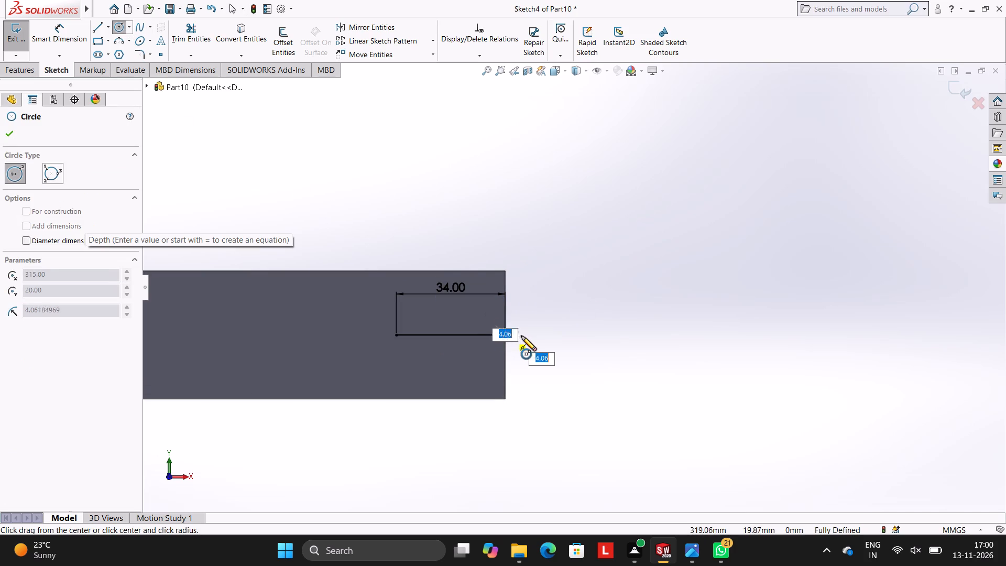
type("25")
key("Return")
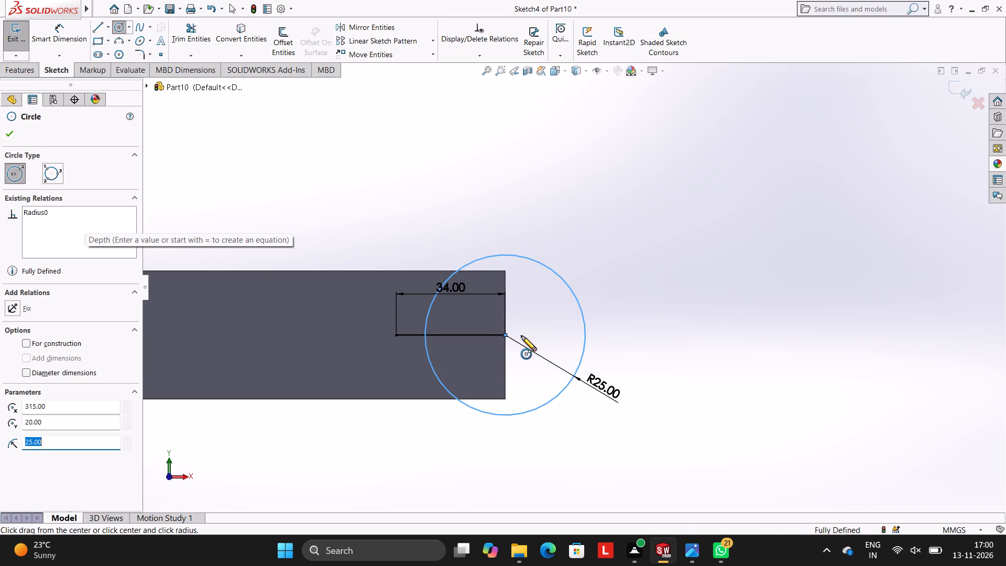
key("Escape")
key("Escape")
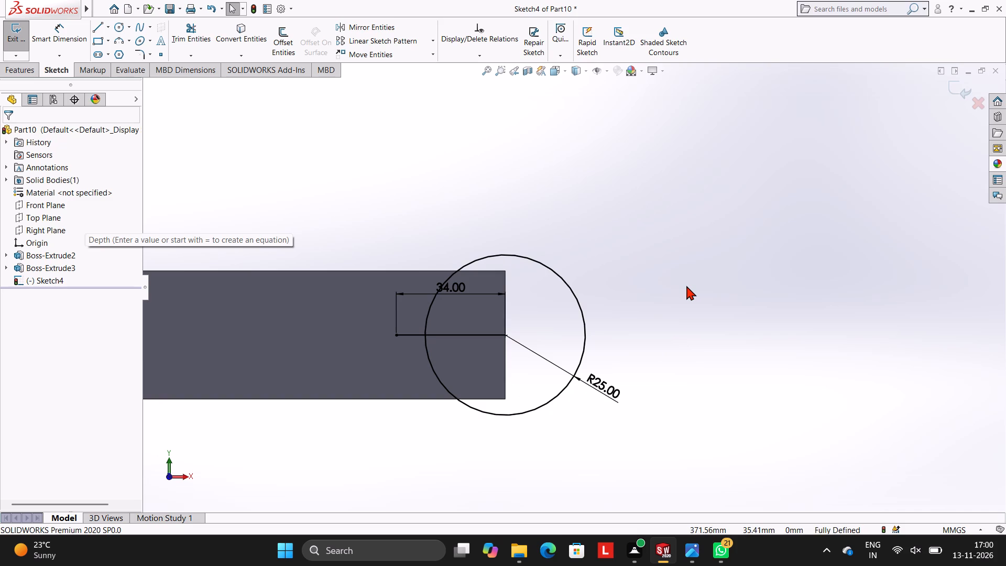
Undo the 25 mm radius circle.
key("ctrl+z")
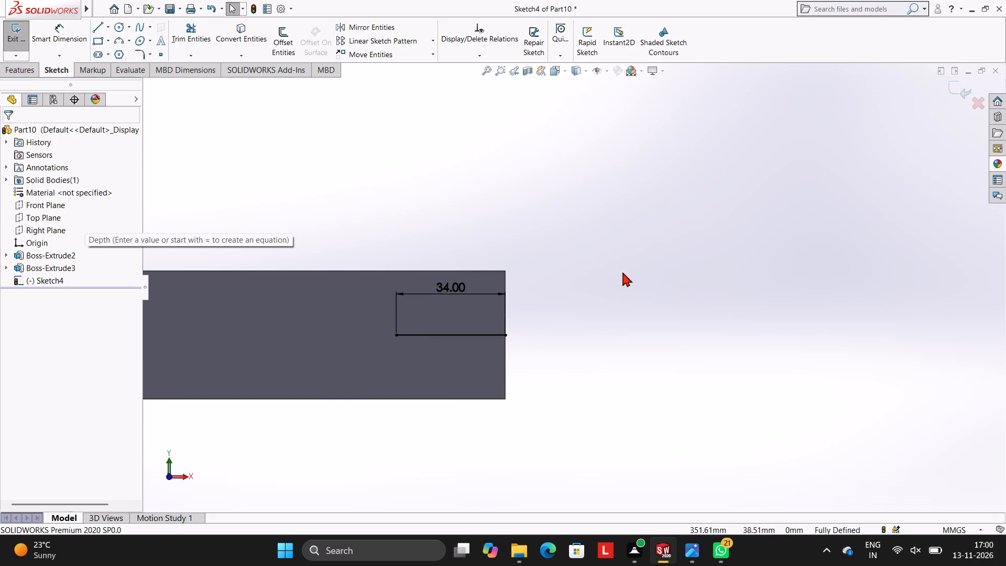
Sketch a 17.5 mm vertical line upward along the square end edge, starting from its midpoint.
scroll(623, 268, "down", 3)
scroll(494, 302, "up", 2)
scroll(508, 319, "down", 1)
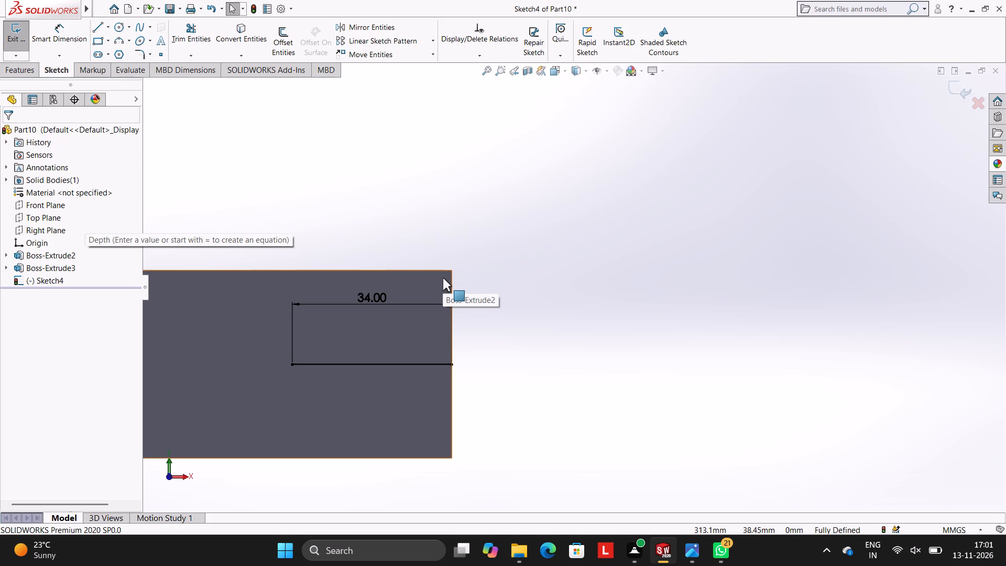
left_click(98, 28)
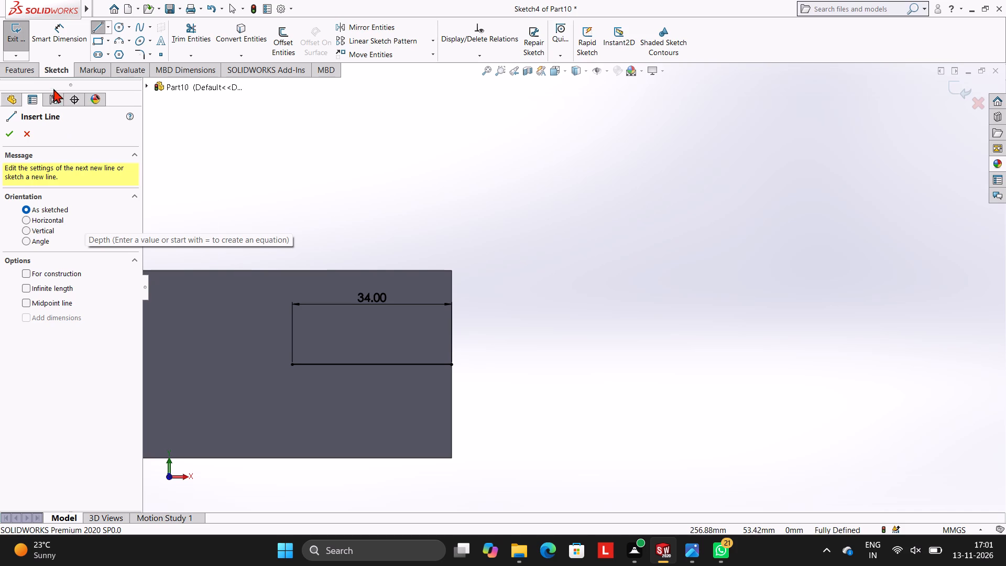
left_click(450, 365)
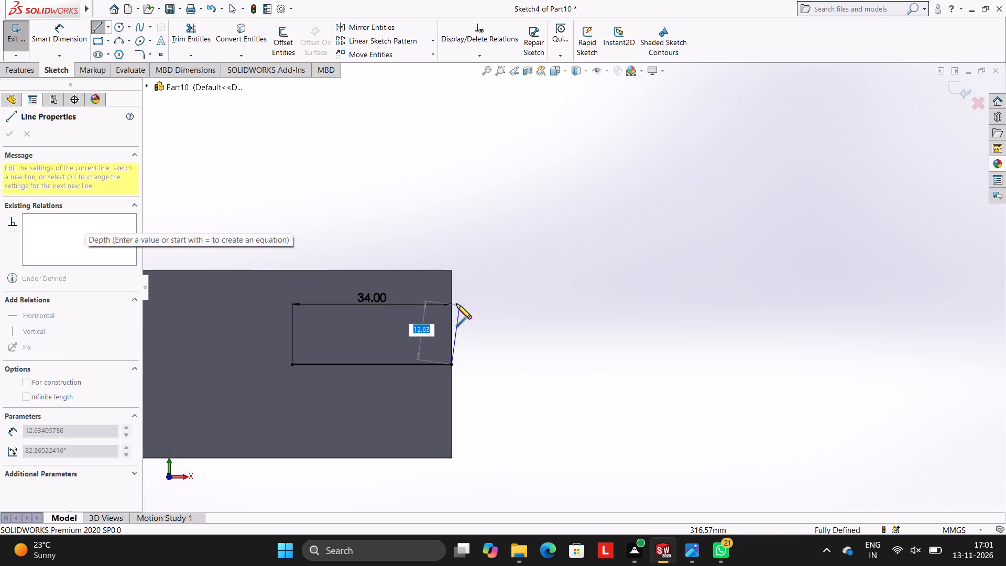
type("17.5")
key("Return")
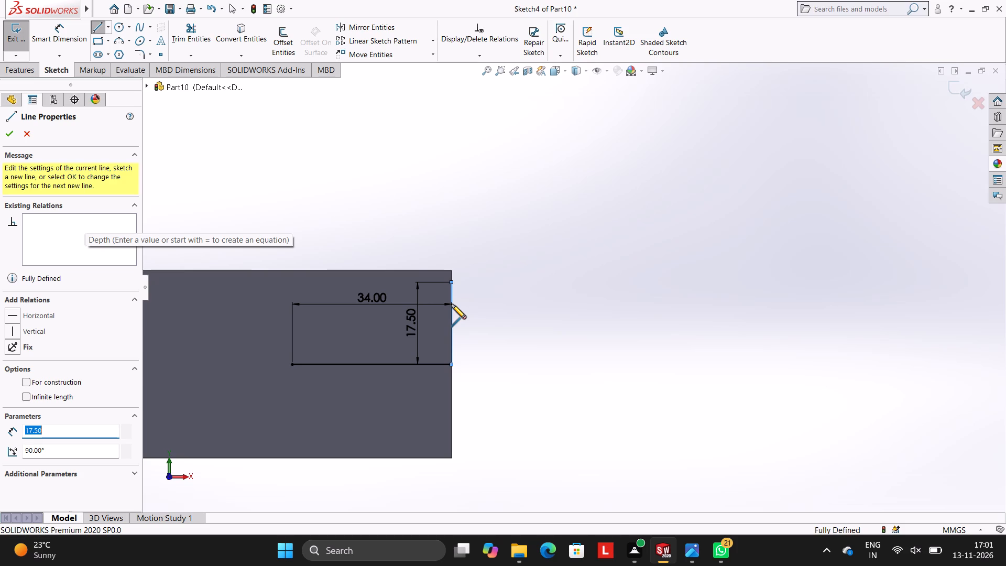
key("Escape")
key("Escape")
key("Escape")
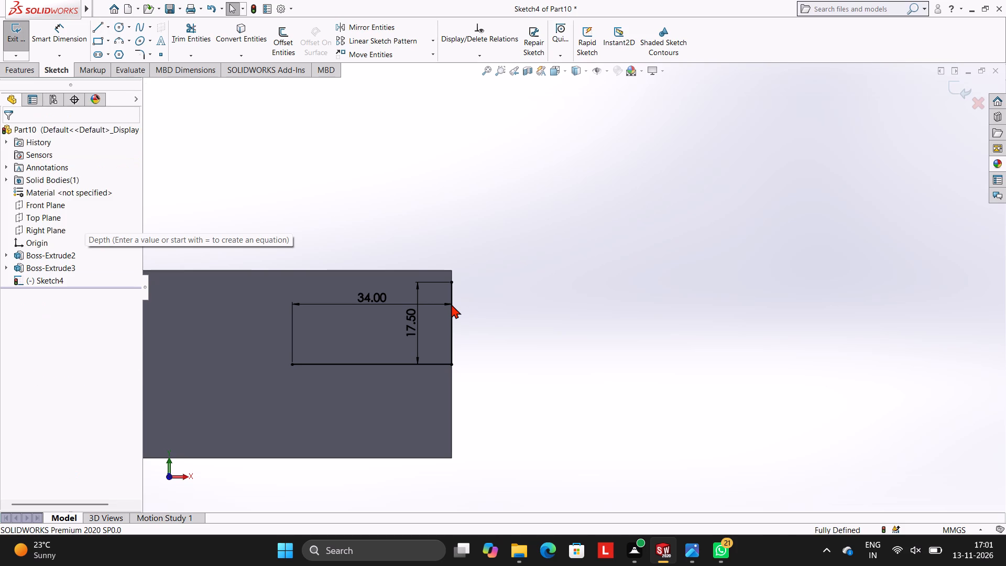
Sketch a 17.5 mm vertical line downward along the square end edge, starting from its midpoint.
left_click(96, 25)
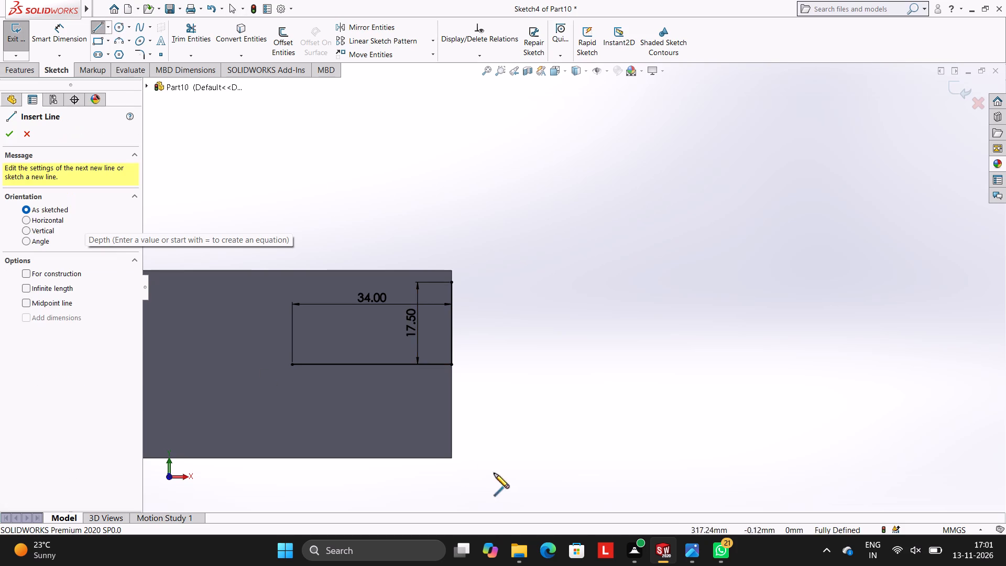
left_click(450, 365)
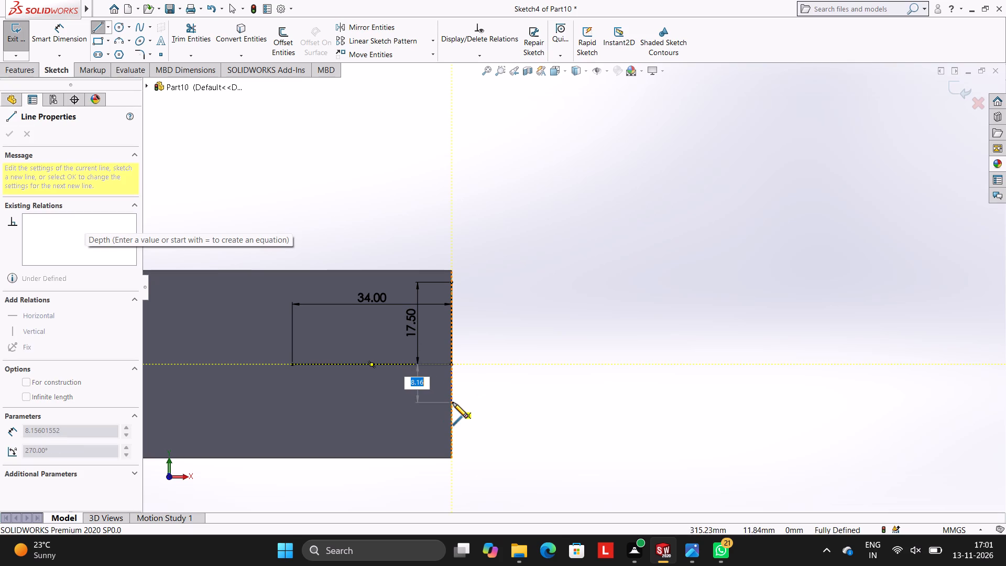
type("17.5")
key("Return")
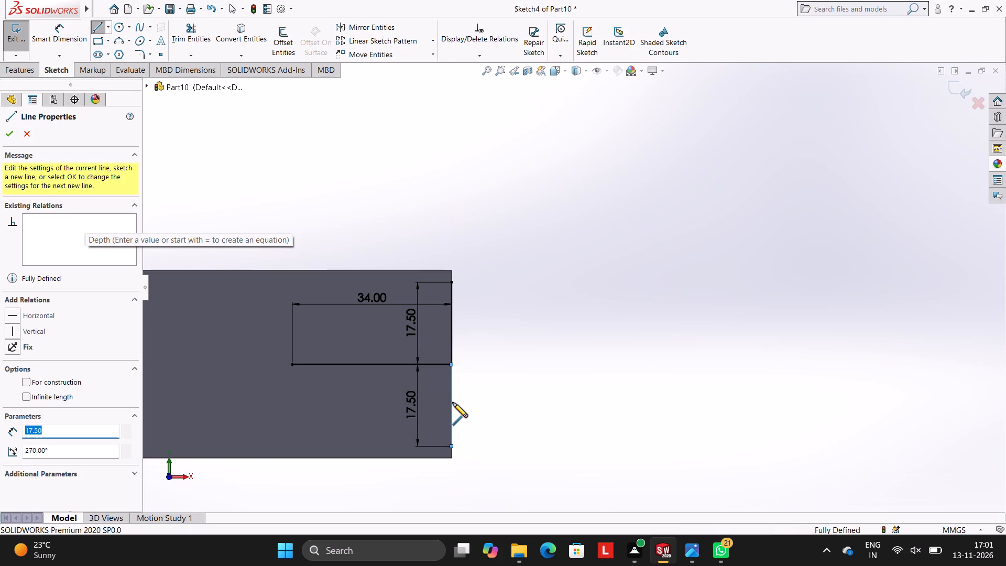
key("Escape")
key("Escape")
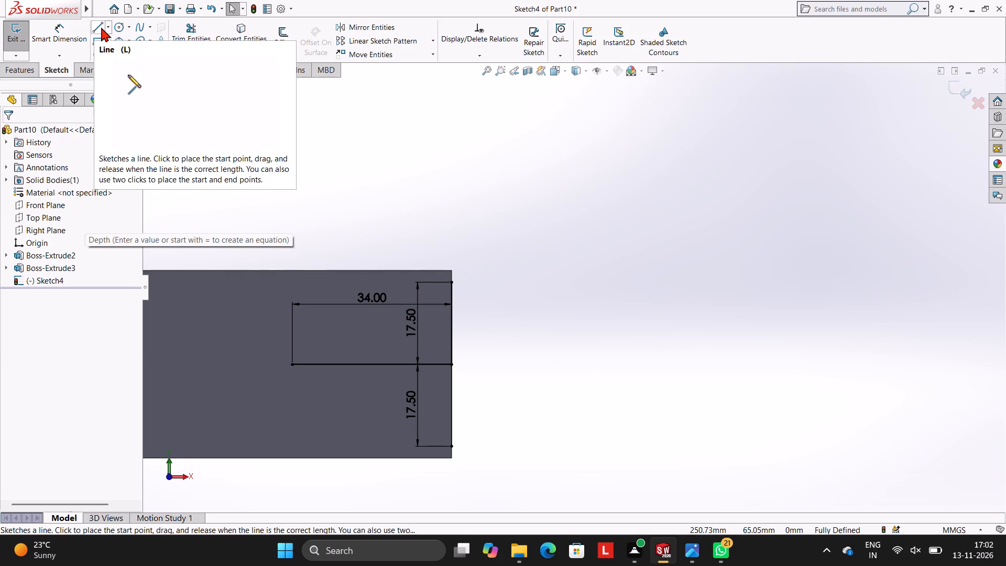
Sketch a 38 mm radius circle centred on the midpoint of the bar's square end edge.
left_click(118, 28)
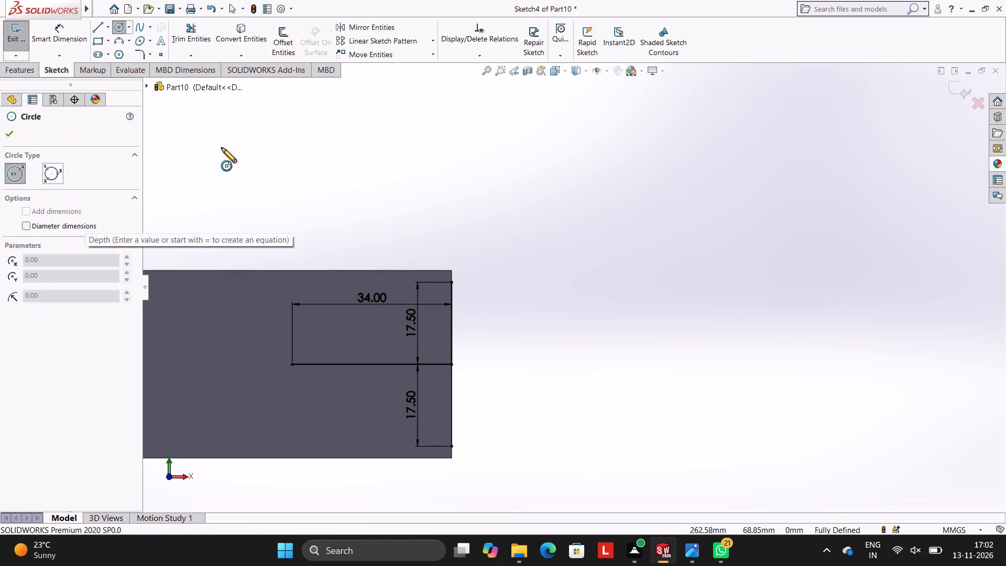
left_click(451, 364)
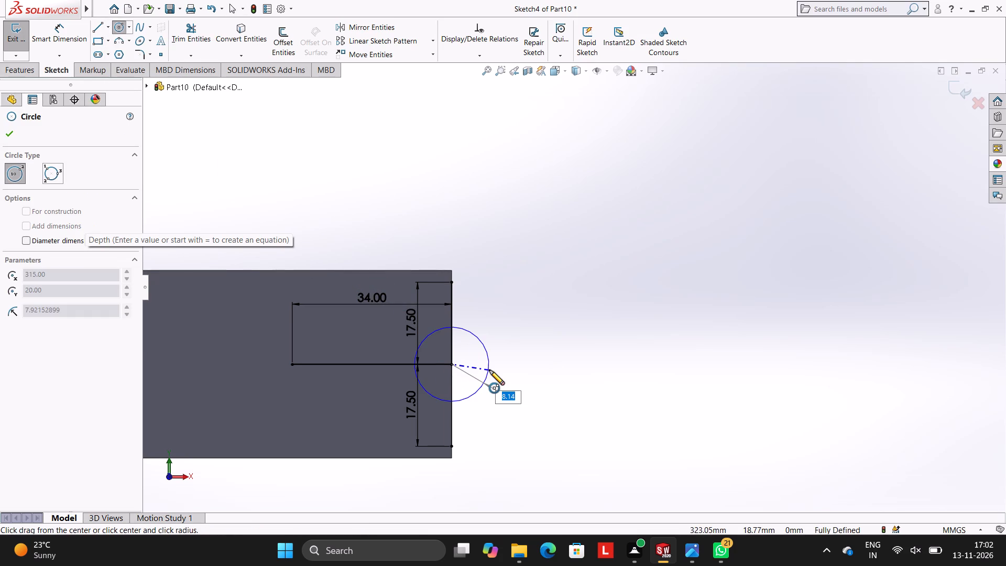
type("38")
key("Return")
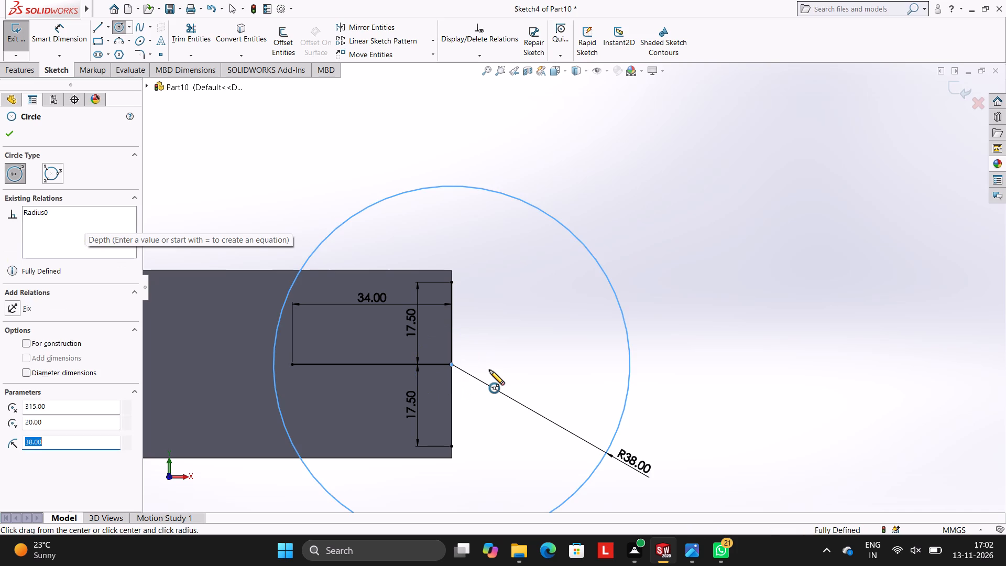
scroll(588, 365, "up", 2)
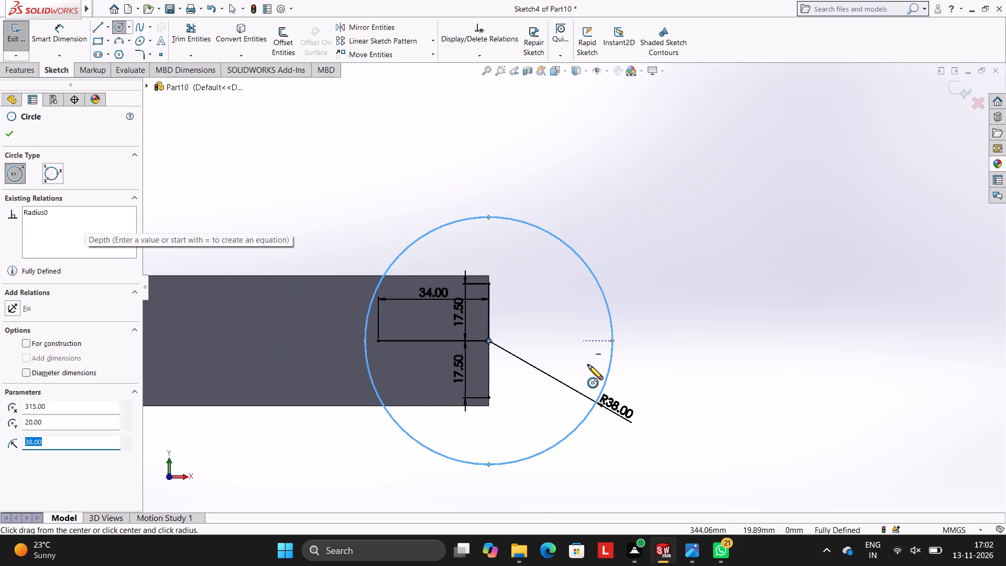
scroll(588, 365, "down", 3)
scroll(488, 259, "up", 2)
scroll(491, 256, "down", 1)
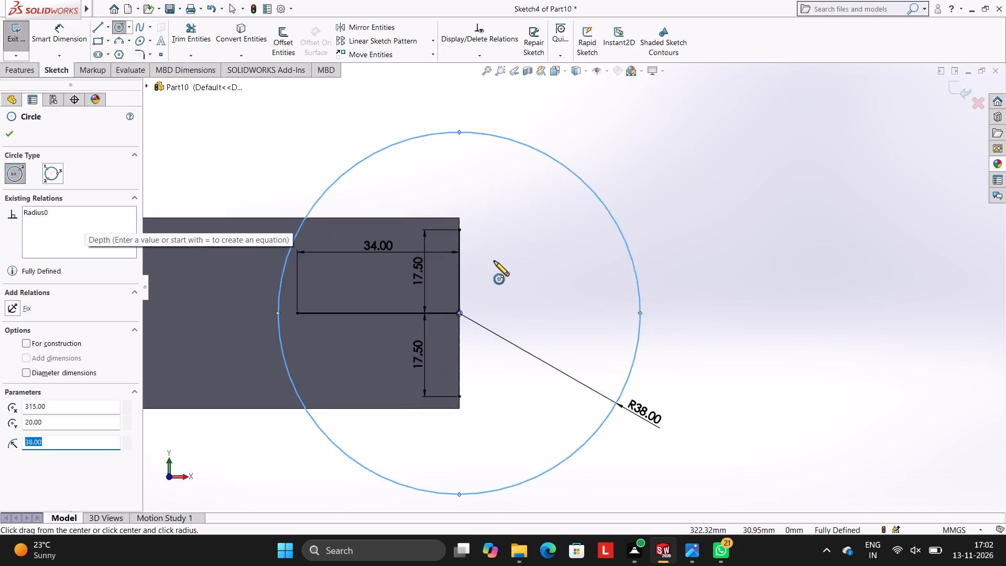
scroll(494, 261, "down", 1)
scroll(619, 253, "up", 1)
scroll(619, 253, "down", 1)
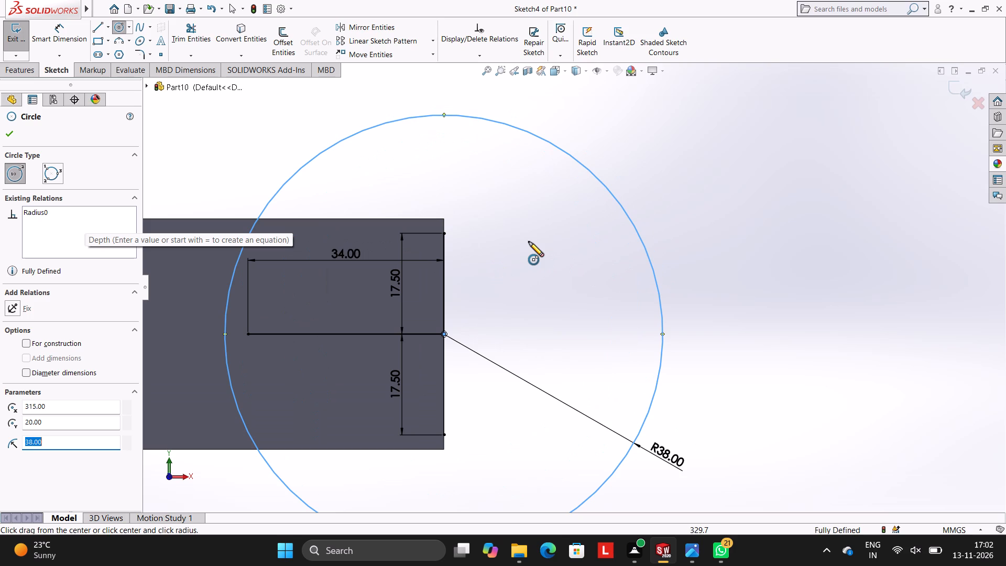
Sketch a horizontal line about 49 mm long from the upper 17.5 mm line's top end, outward past the circle.
left_click(100, 25)
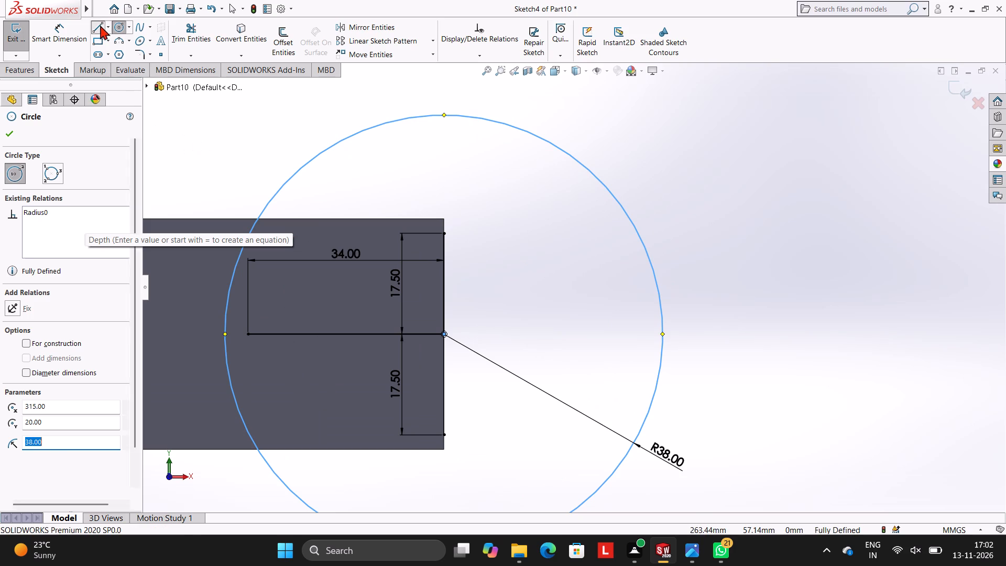
left_click(443, 234)
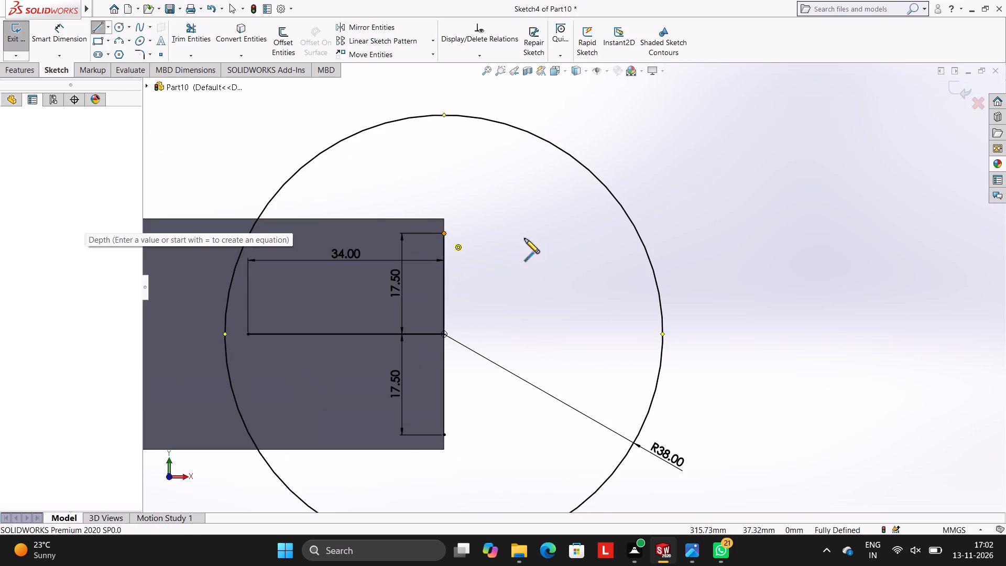
left_click(724, 232)
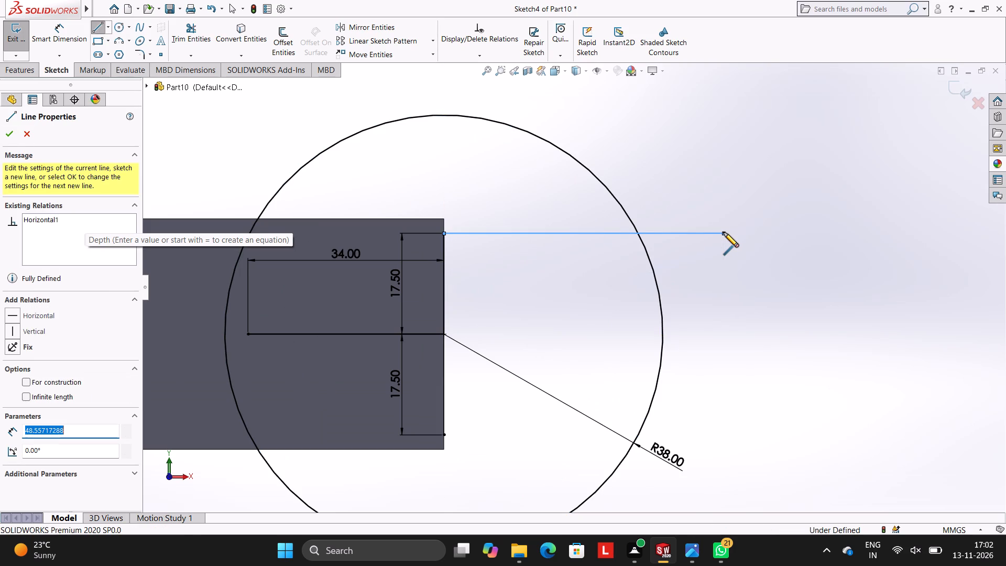
key("Escape")
key("Escape")
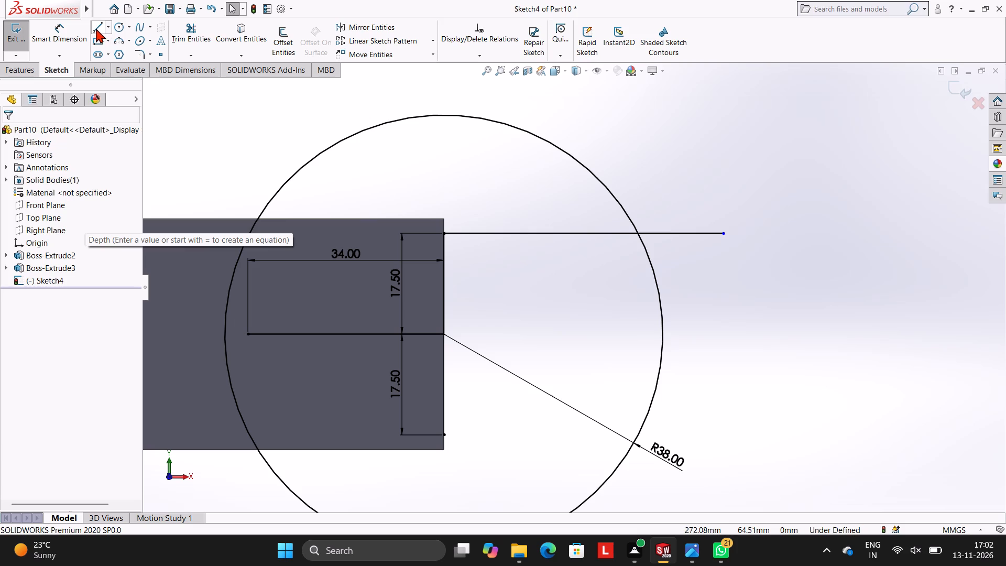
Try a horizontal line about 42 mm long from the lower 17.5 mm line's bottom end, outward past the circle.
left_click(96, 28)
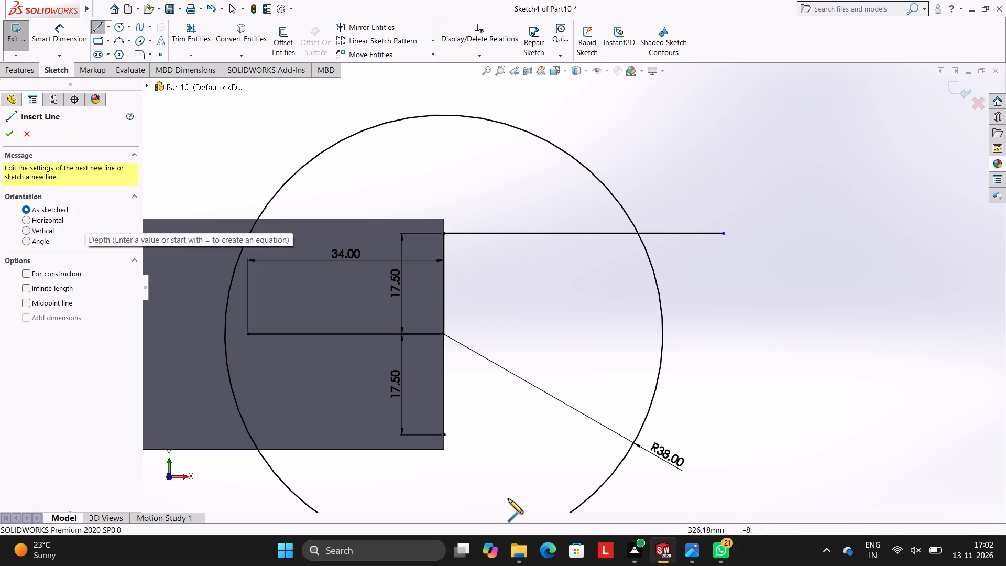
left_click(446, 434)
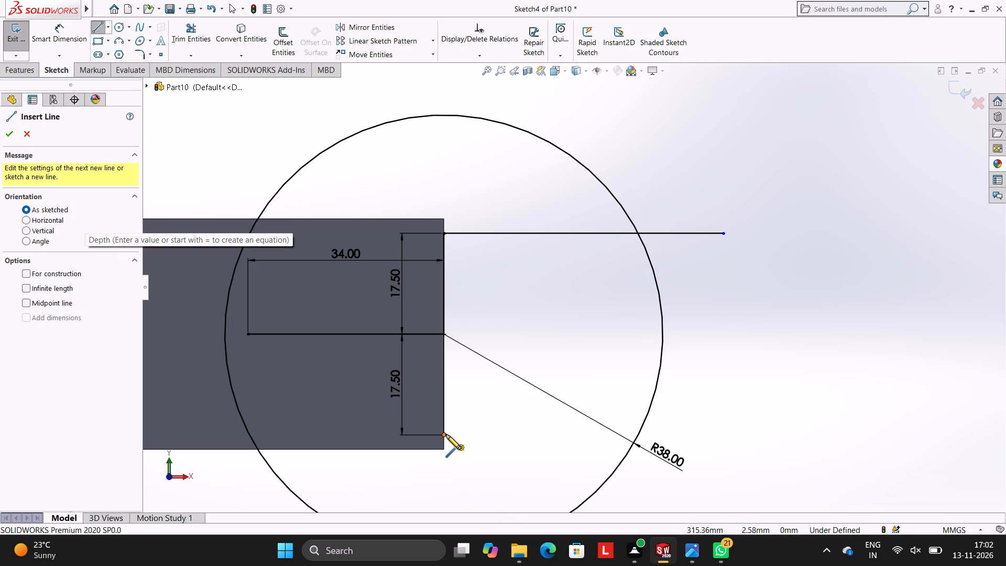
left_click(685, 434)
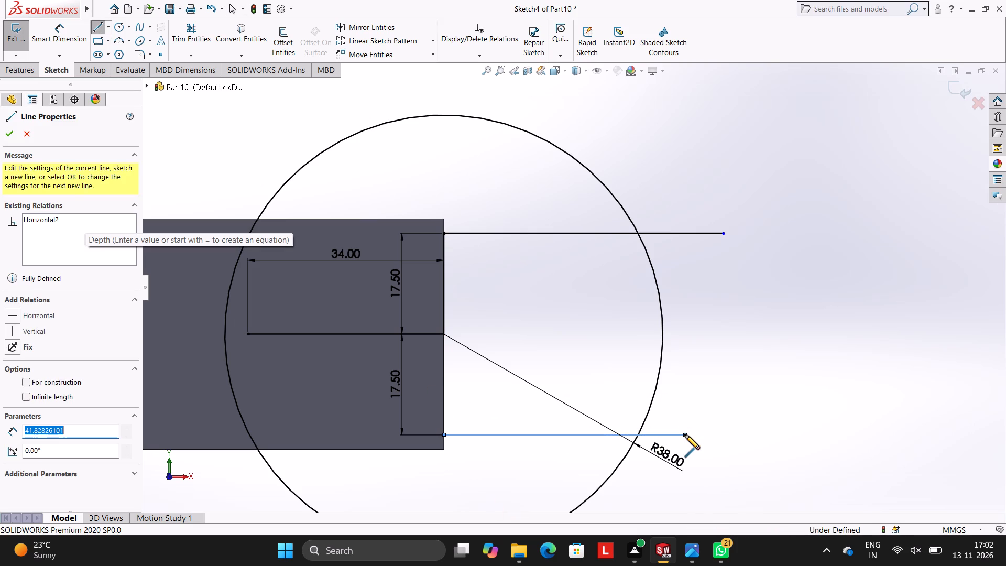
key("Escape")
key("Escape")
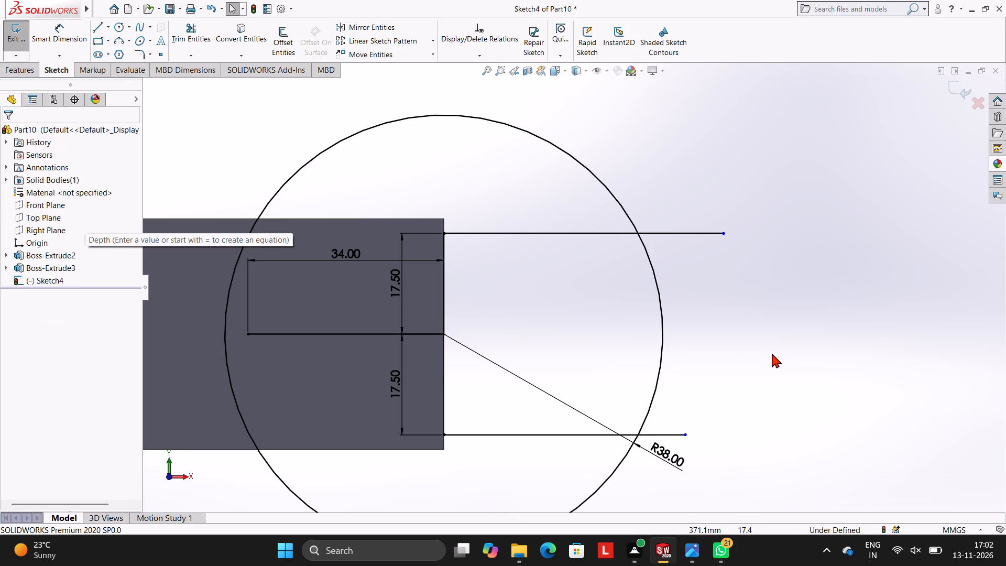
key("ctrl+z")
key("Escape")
Sketch a horizontal line about 49 mm long from the lower 17.5 mm line's bottom end, outward past the circle.
left_click(92, 25)
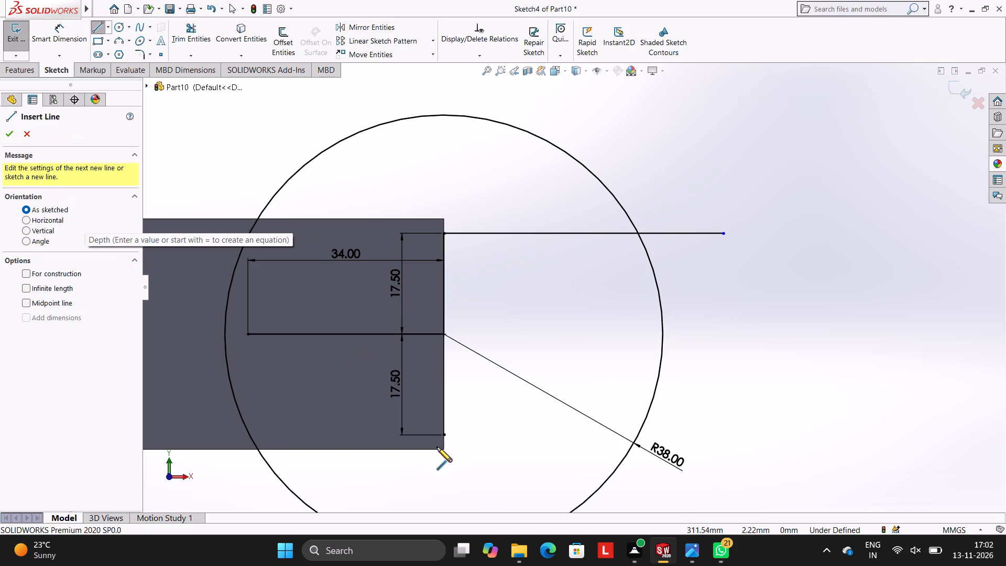
left_click(443, 433)
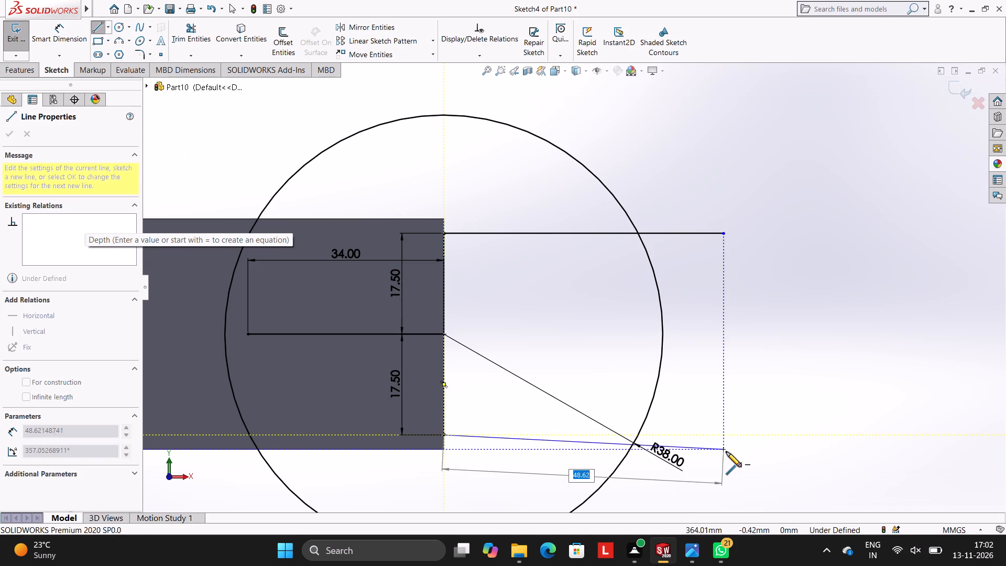
left_click(727, 437)
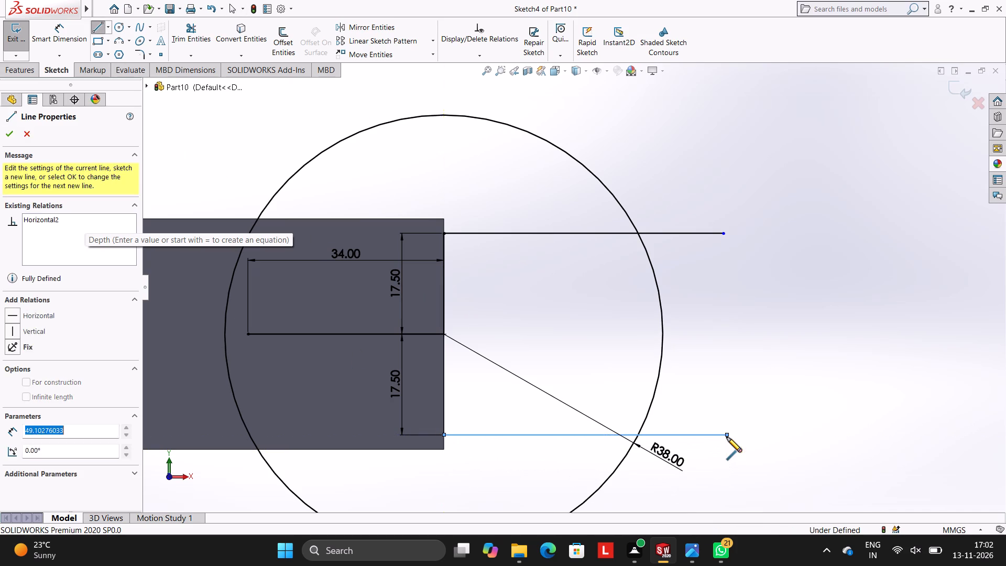
key("Escape")
key("Escape")
key("Escape")
Trim both horizontal line ends outside the circle and the circle's arc between the two lines to open the jaw.
left_click(207, 41)
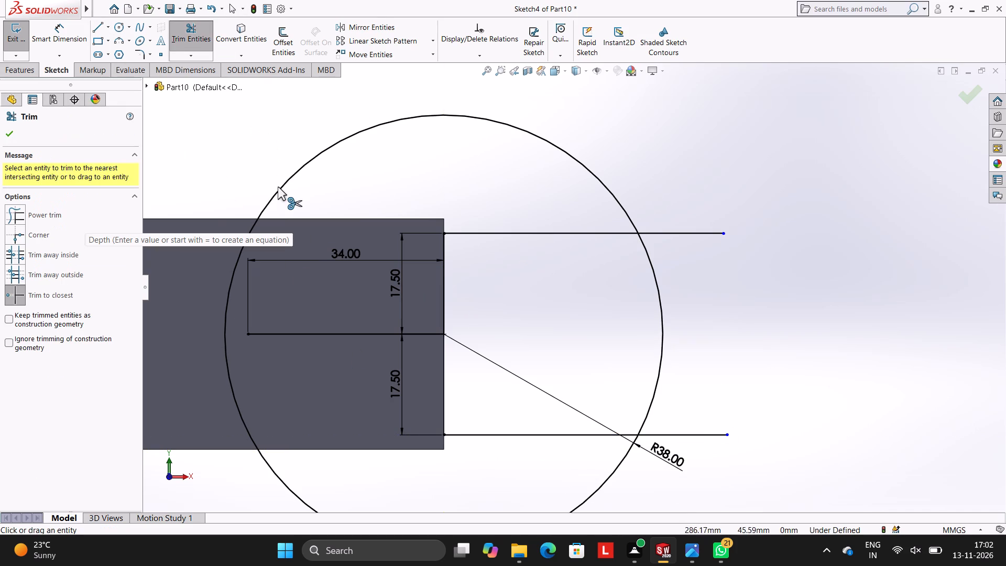
left_click(678, 231)
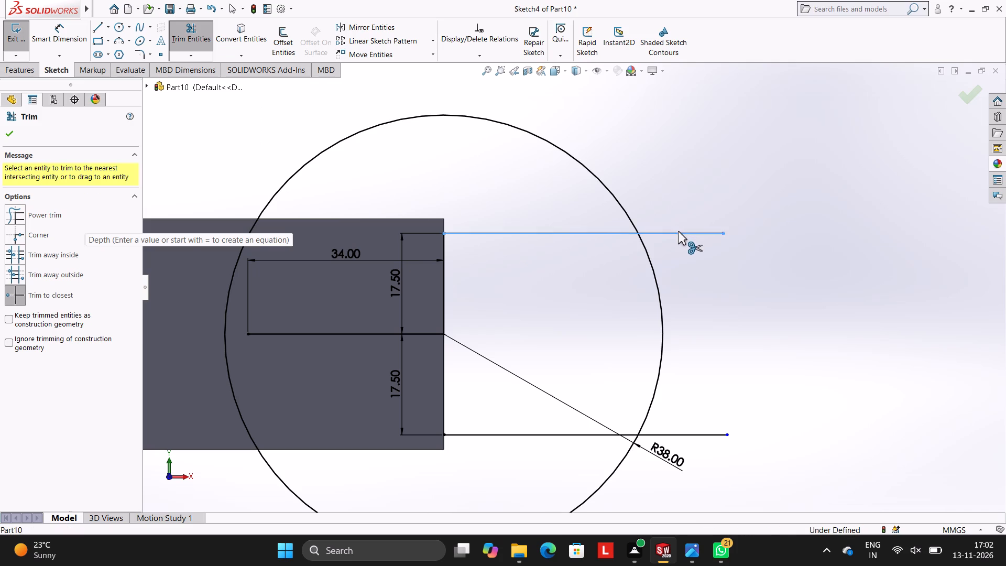
left_click(663, 309)
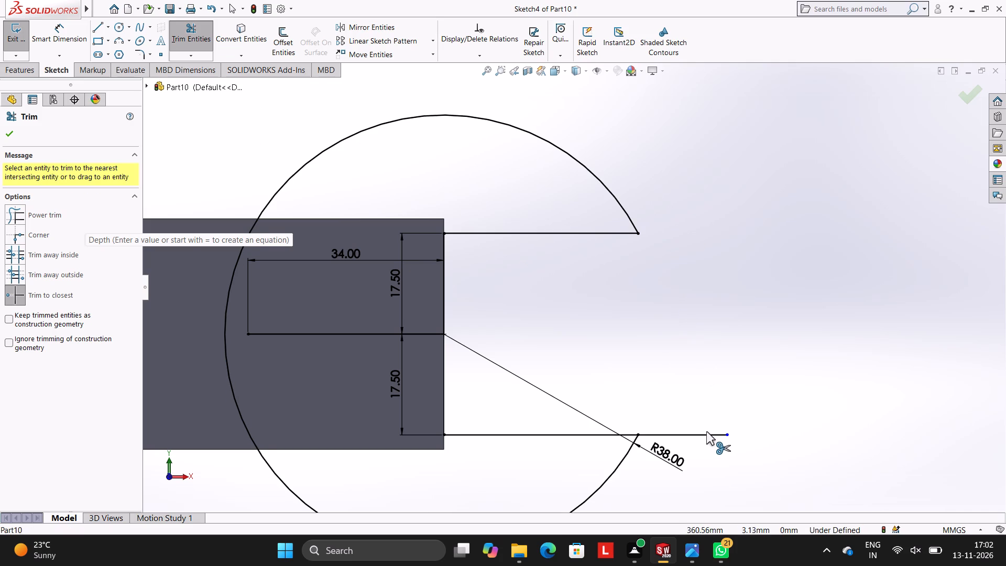
left_click(704, 433)
Examine the trimmed open-jaw head profile.
scroll(624, 371, "up", 2)
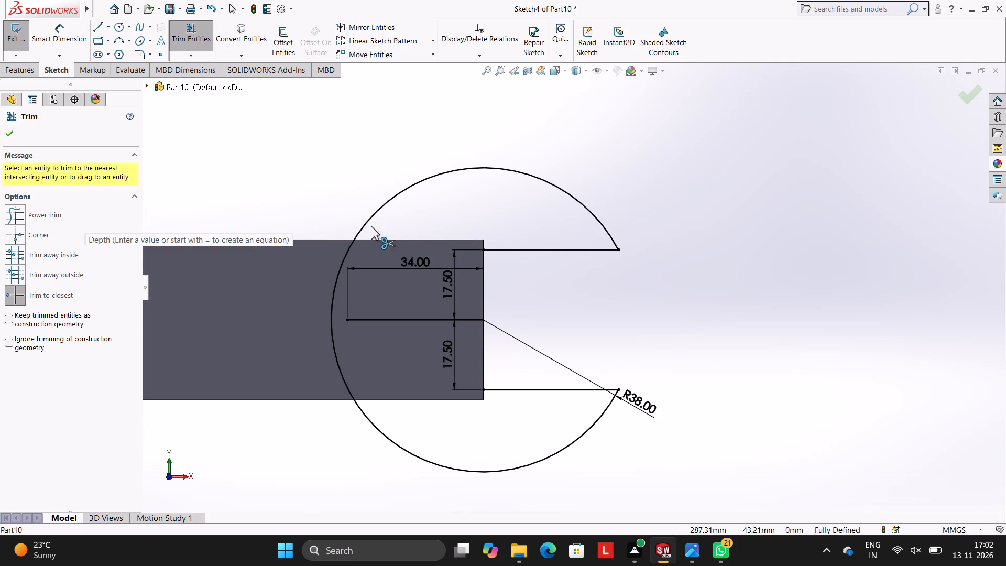
scroll(395, 268, "up", 3)
scroll(471, 318, "down", 1)
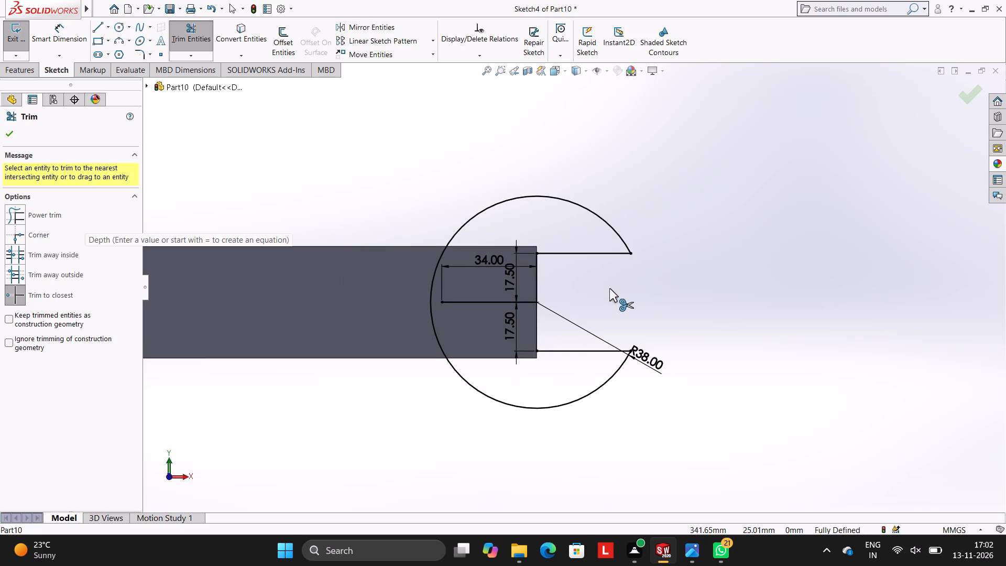
scroll(547, 285, "down", 3)
scroll(616, 277, "down", 3)
scroll(608, 301, "up", 3)
scroll(621, 312, "down", 2)
scroll(621, 311, "up", 1)
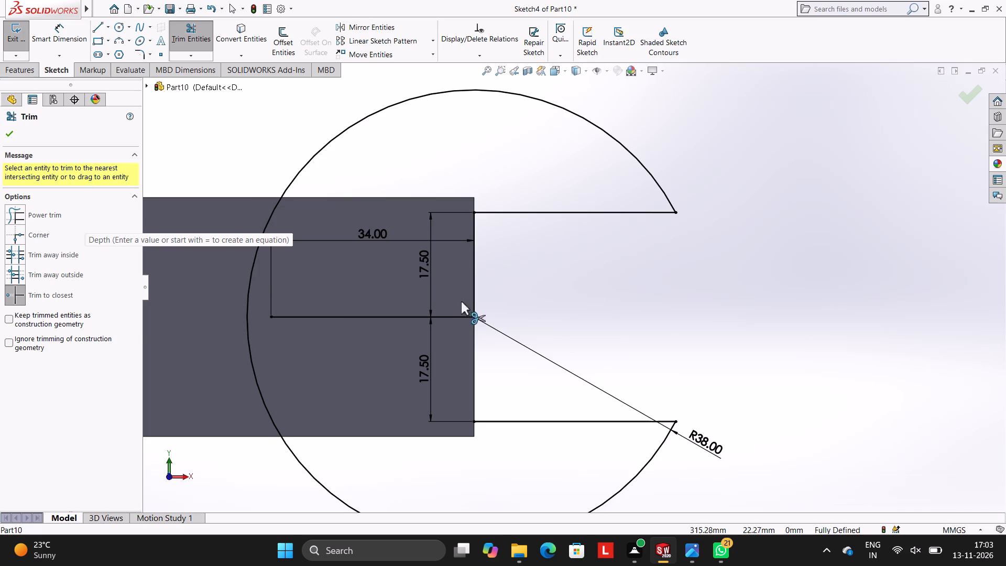
Extrude the upper, middle and lower regions of the head profile 5 mm blind with reversed direction, merged with the bar.
left_click(18, 66)
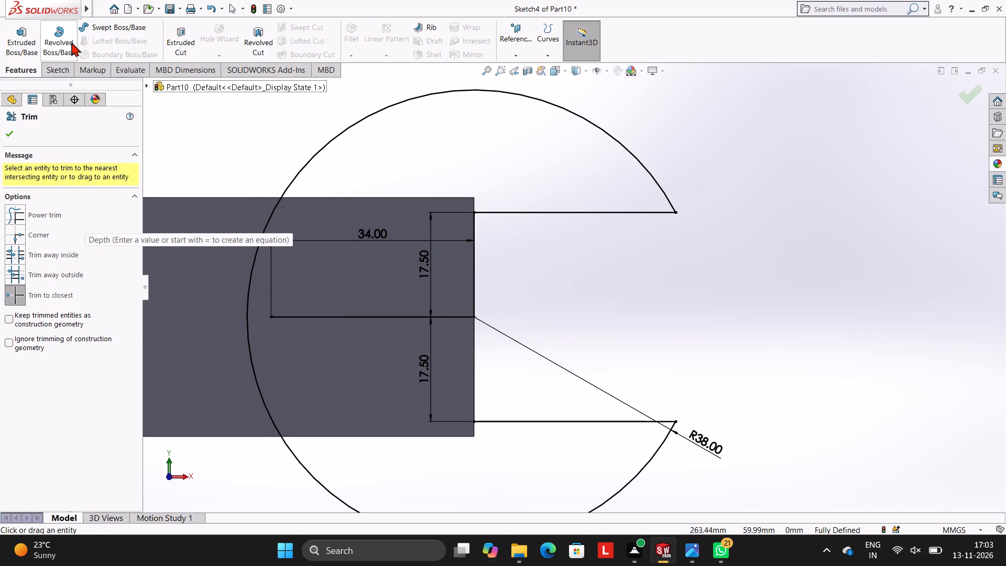
left_click(24, 37)
left_click(402, 136)
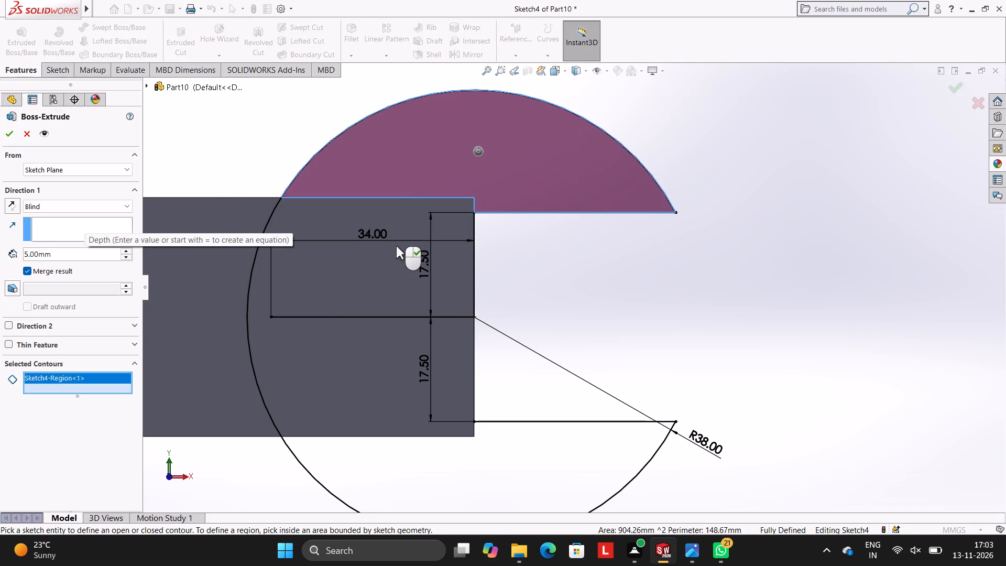
left_click(396, 246)
left_click(439, 468)
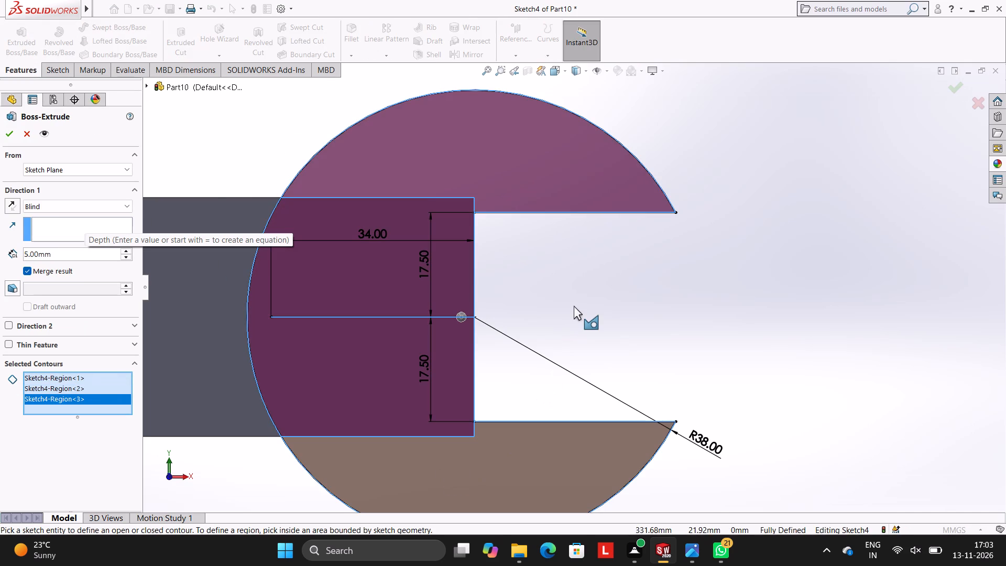
scroll(574, 306, "up", 2)
left_click(7, 201)
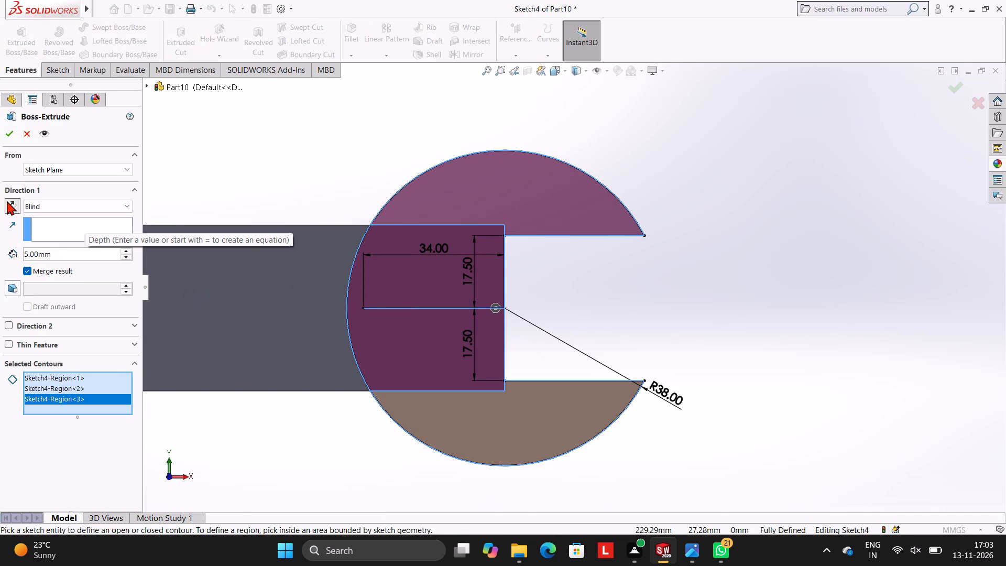
middle_click_drag(288, 168, 316, 235)
scroll(309, 169, "up", 3)
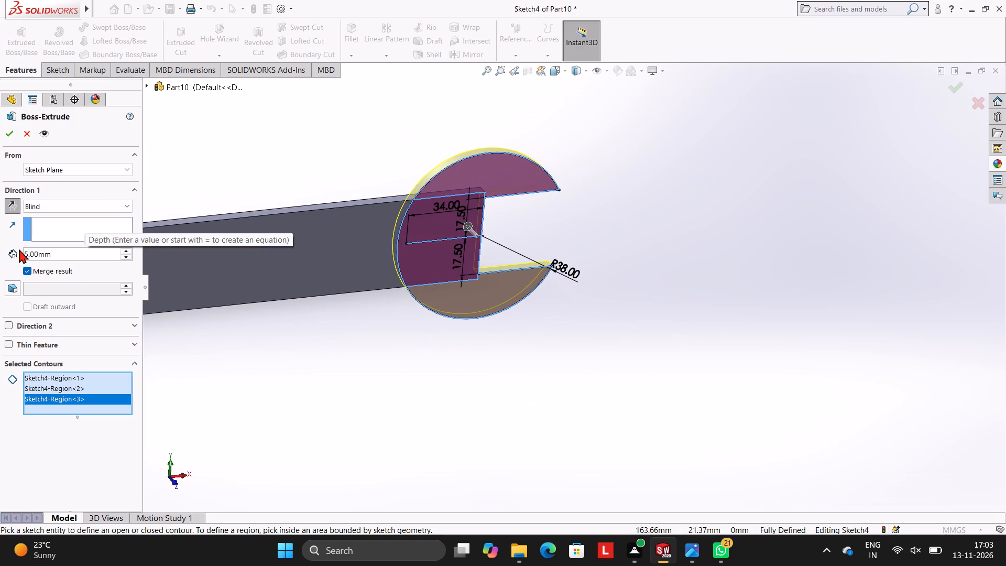
left_click(14, 209)
left_click(14, 209)
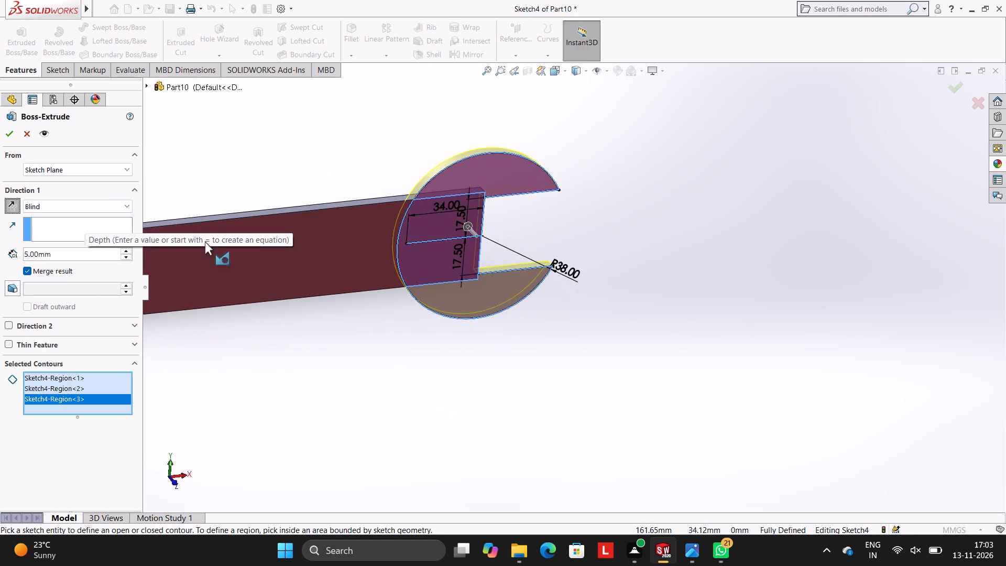
middle_click_drag(343, 188, 368, 262)
scroll(347, 218, "up", 4)
middle_click_drag(513, 258, 542, 289)
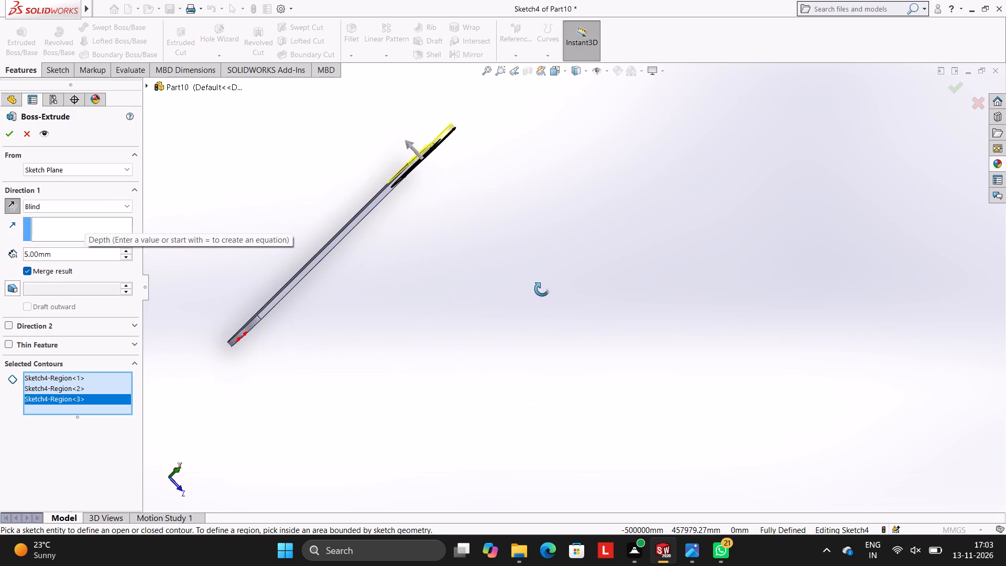
middle_click_drag(542, 289, 541, 289)
left_click(13, 128)
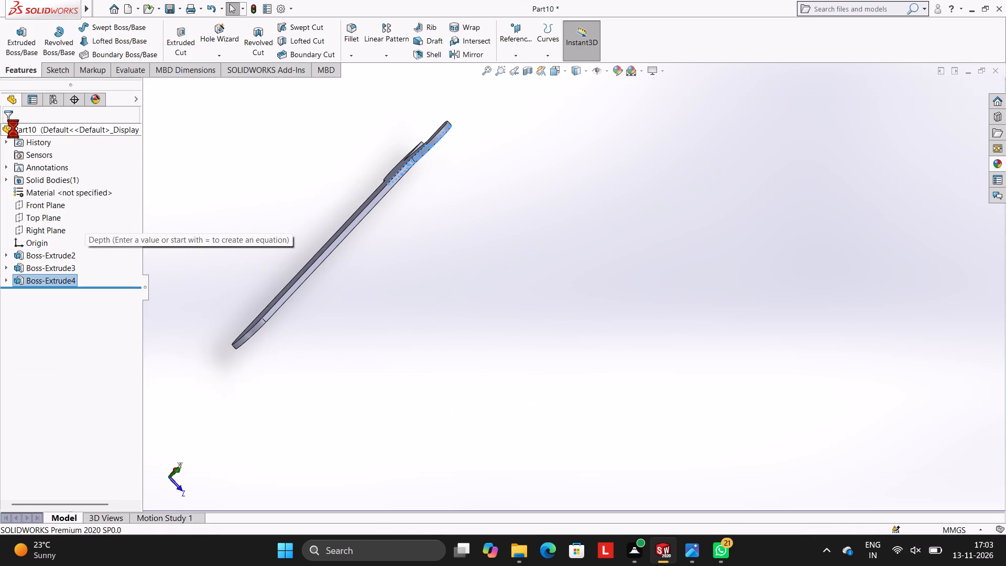
left_click(497, 236)
Start a new sketch on the bar's large flat face, viewed normal to the face.
middle_click_drag(560, 237, 504, 154)
scroll(556, 266, "up", 1)
middle_click_drag(559, 267, 529, 230)
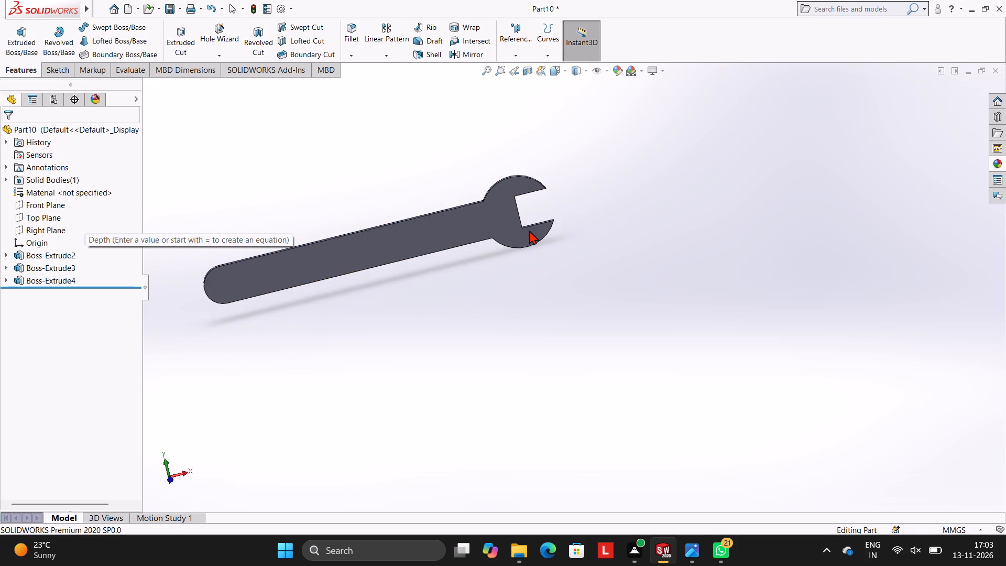
scroll(599, 267, "up", 2)
middle_click_drag(595, 259, 603, 223)
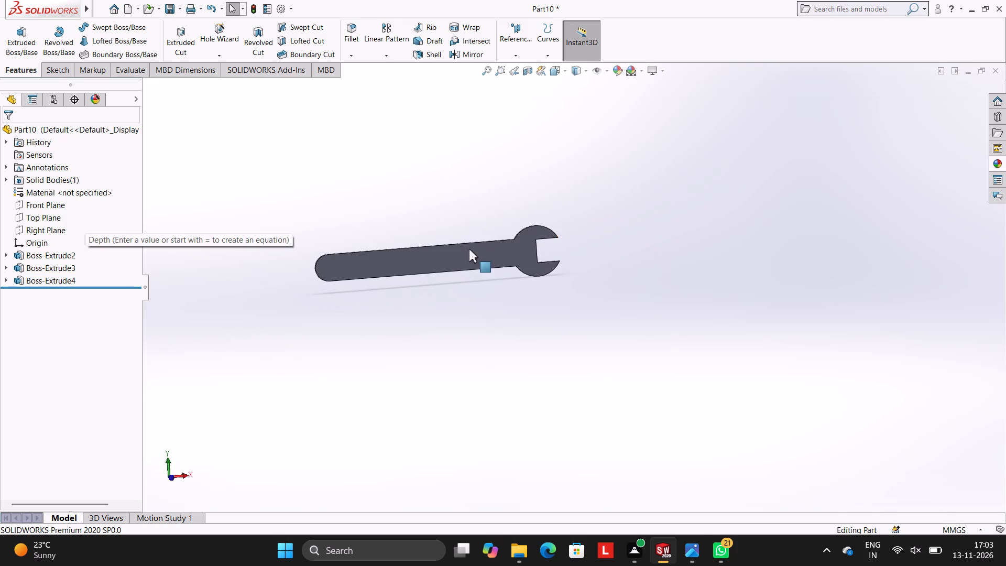
left_click(466, 253)
left_click(511, 217)
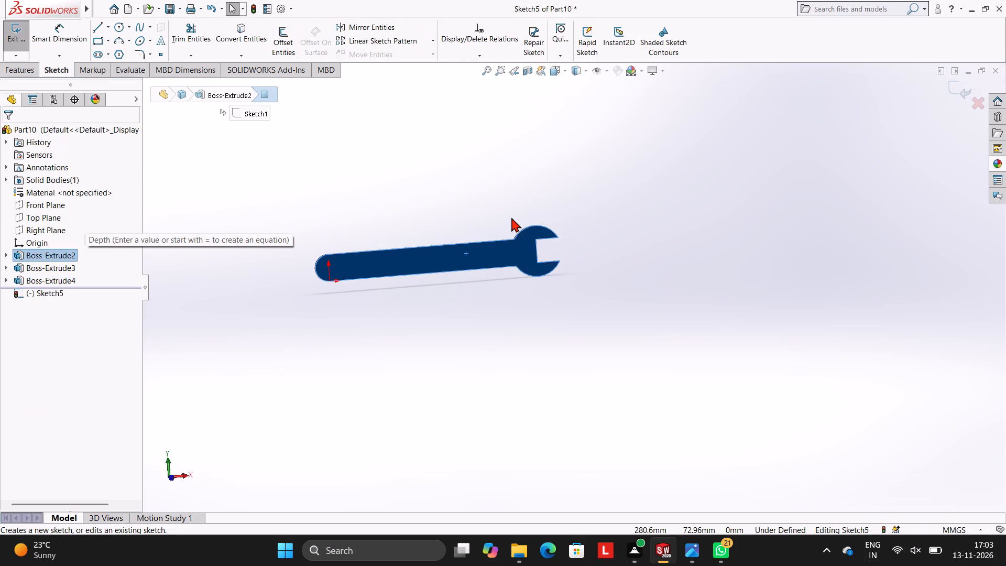
key("ctrl+8")
scroll(830, 306, "up", 1)
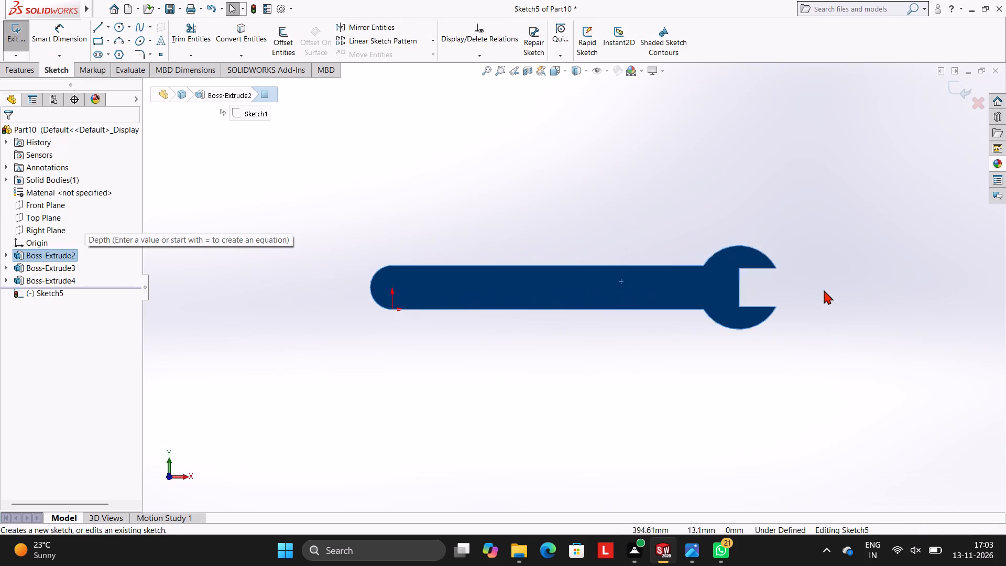
scroll(824, 290, "up", 1)
scroll(823, 289, "down", 3)
scroll(627, 282, "up", 2)
scroll(627, 282, "down", 3)
scroll(511, 355, "down", 1)
key("Escape")
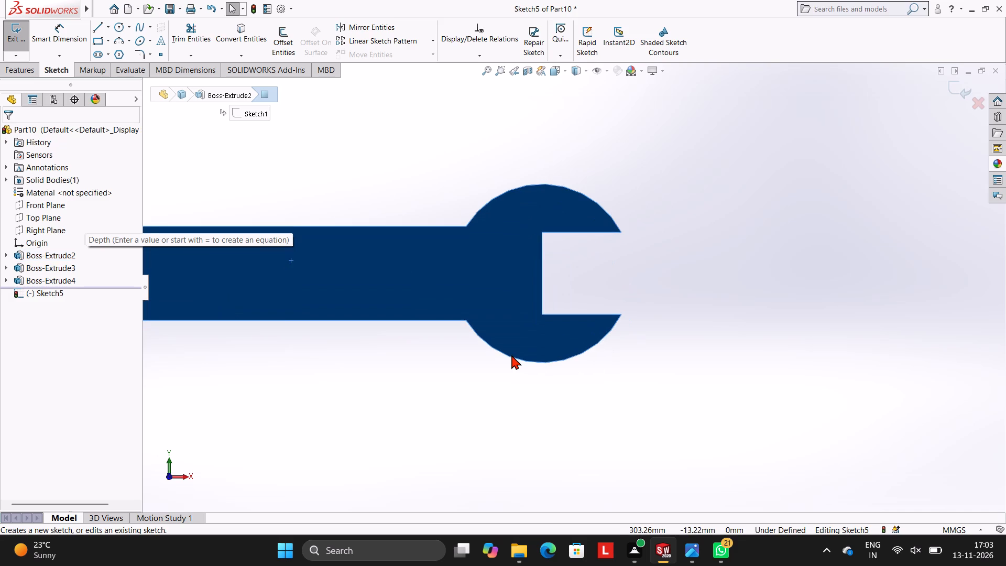
key("Escape")
Sketch a 25 mm radius three-point arc between the jaw slot's two inner corners, bulging into the head.
left_click(122, 41)
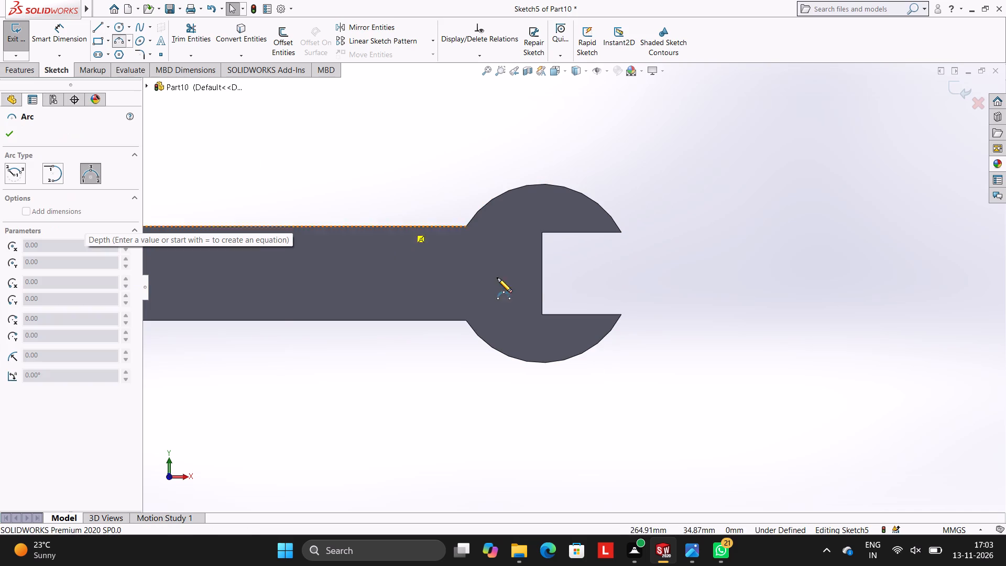
scroll(519, 288, "down", 2)
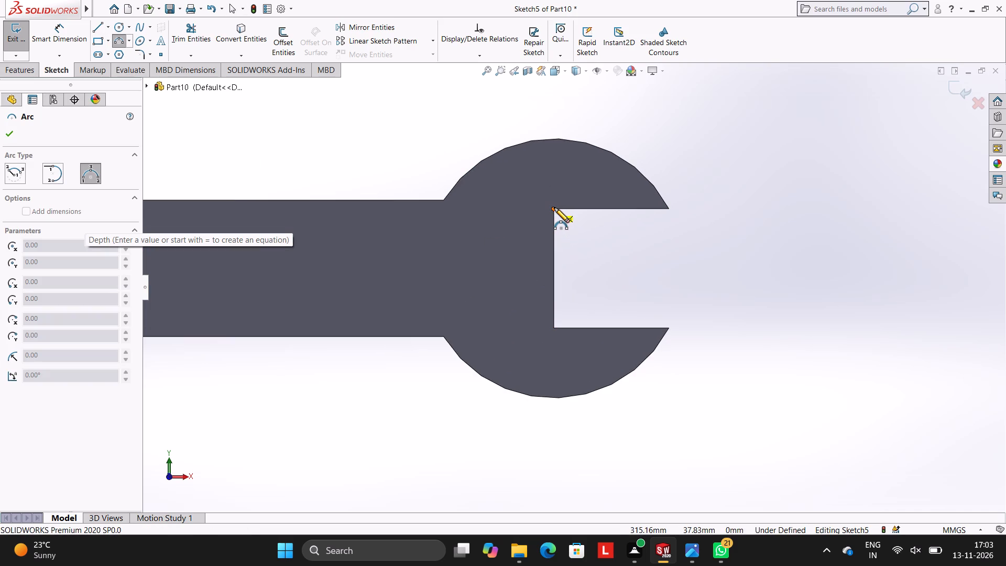
left_click(554, 208)
left_click(554, 326)
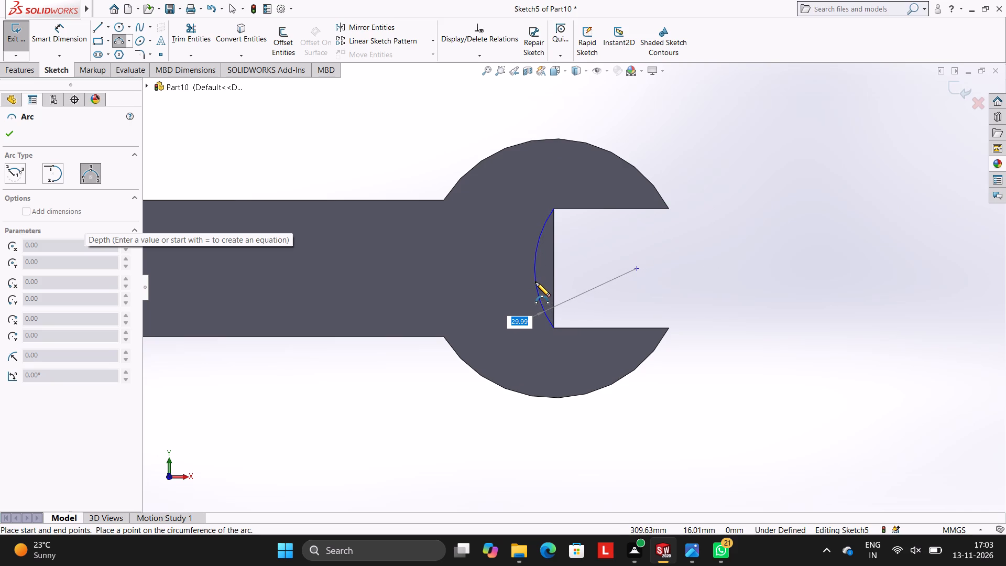
type("25")
key("Return")
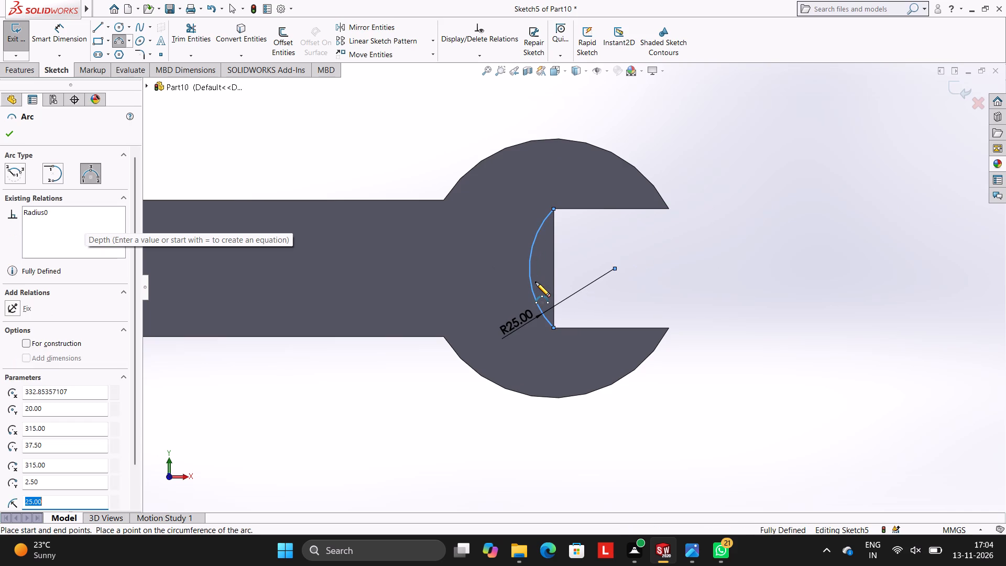
key("Escape")
key("Escape")
key("Escape")
key("Escape")
key("Escape")
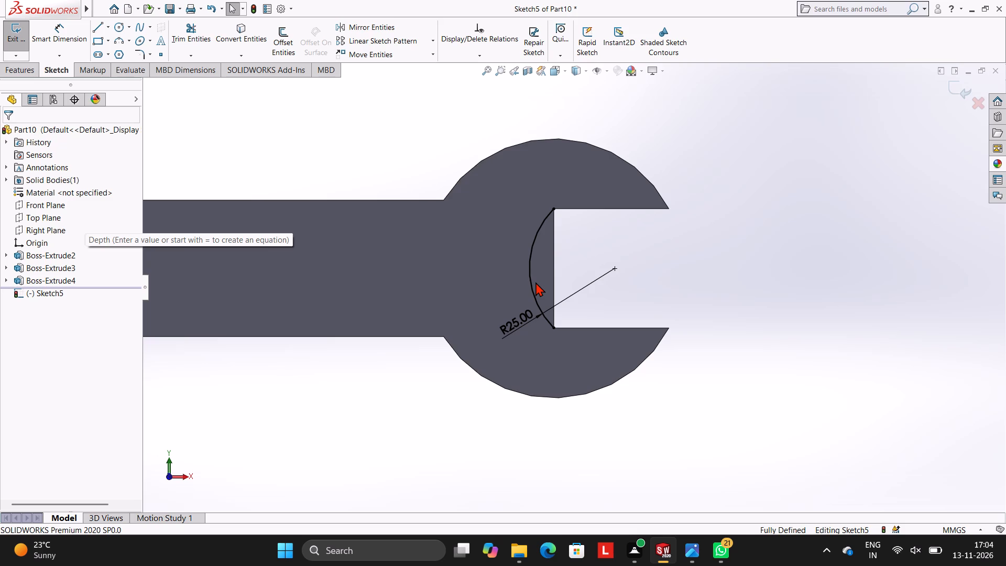
Close the jaw-base arc with a straight vertical line between the slot's two inner corners.
scroll(618, 248, "down", 2)
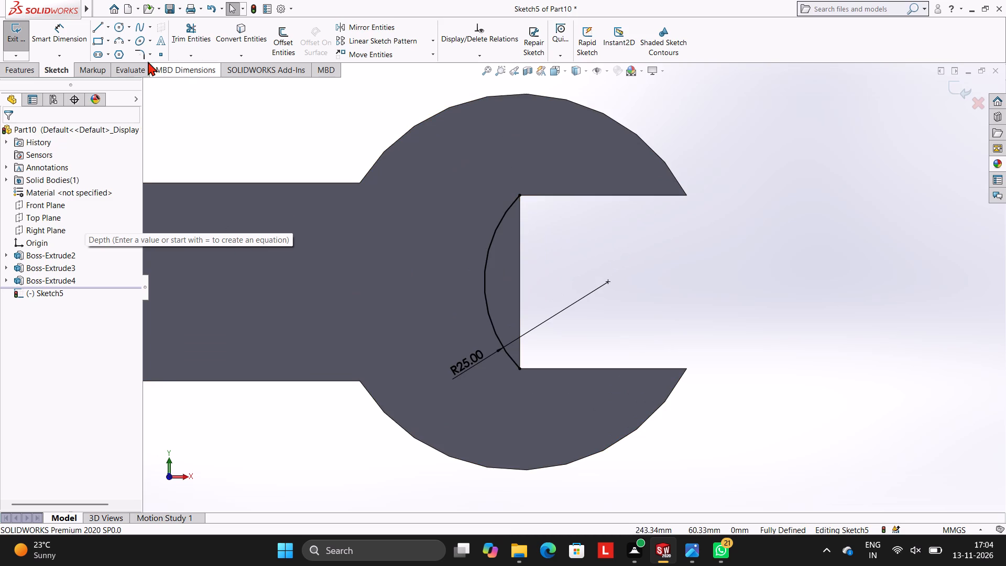
left_click(95, 23)
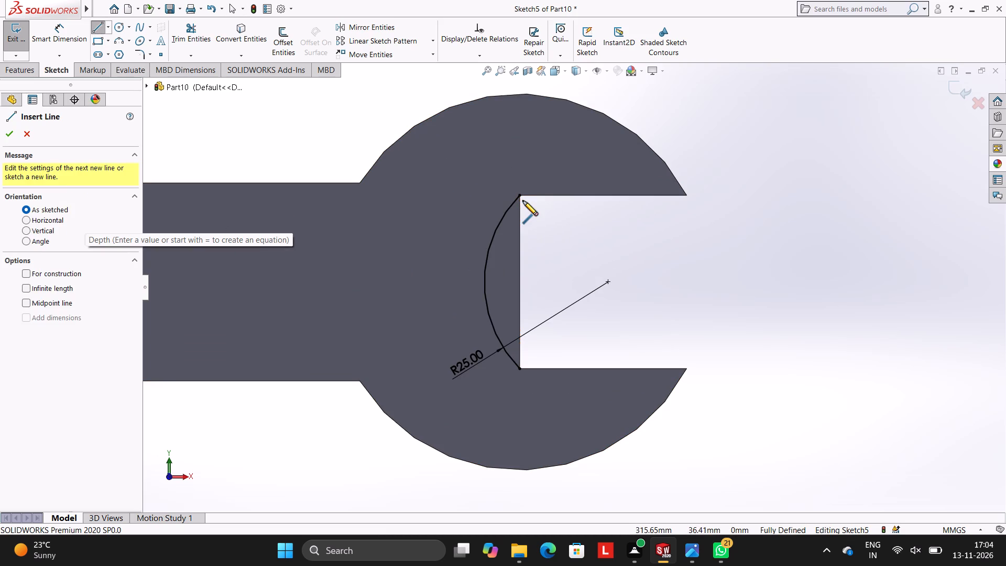
left_click(519, 195)
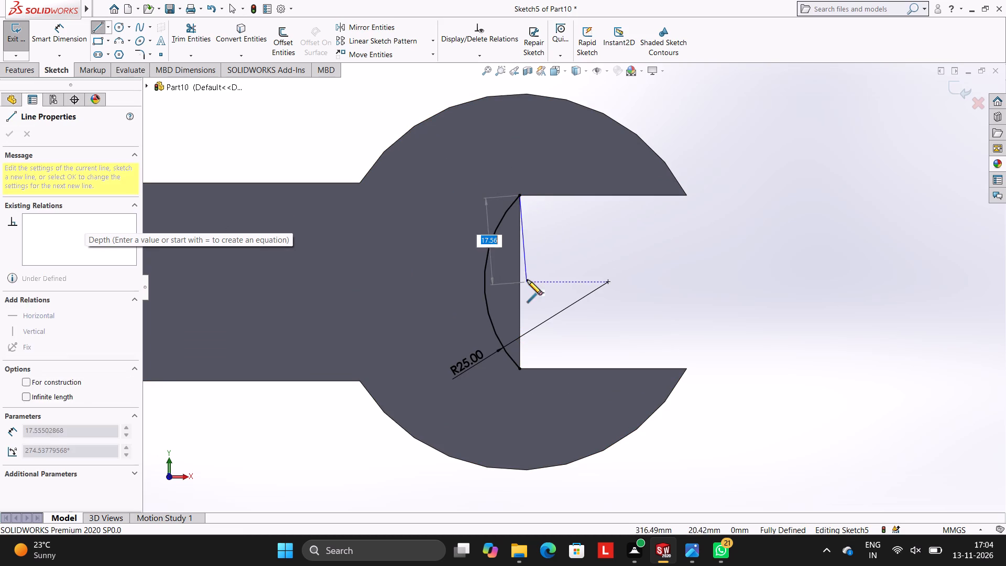
left_click(519, 369)
key("Escape")
key("Escape")
key("Escape")
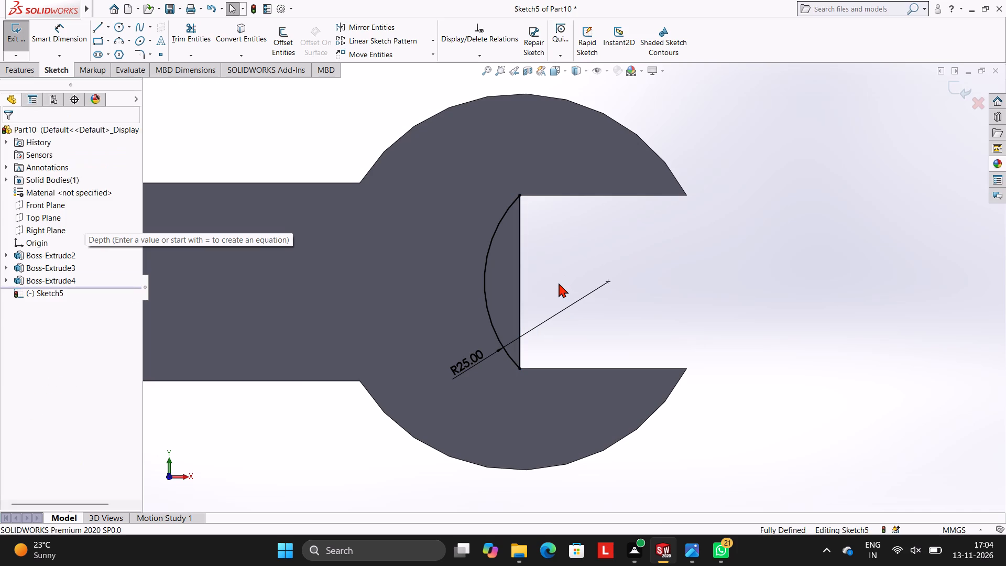
key("Escape")
key("Escape")
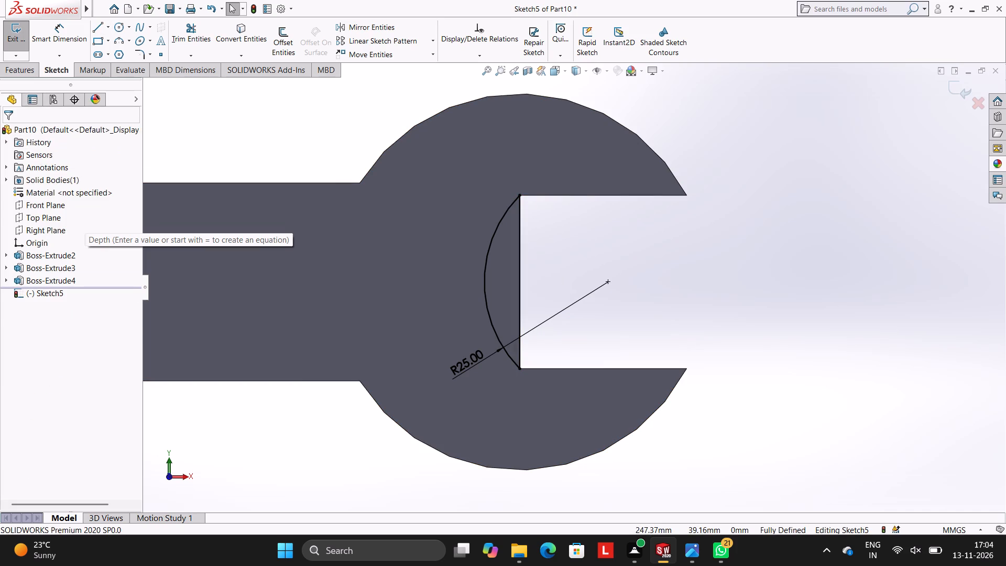
Cut-extrude the closed arc segment at the jaw base 5 mm blind through the head.
left_click(26, 72)
left_click(177, 27)
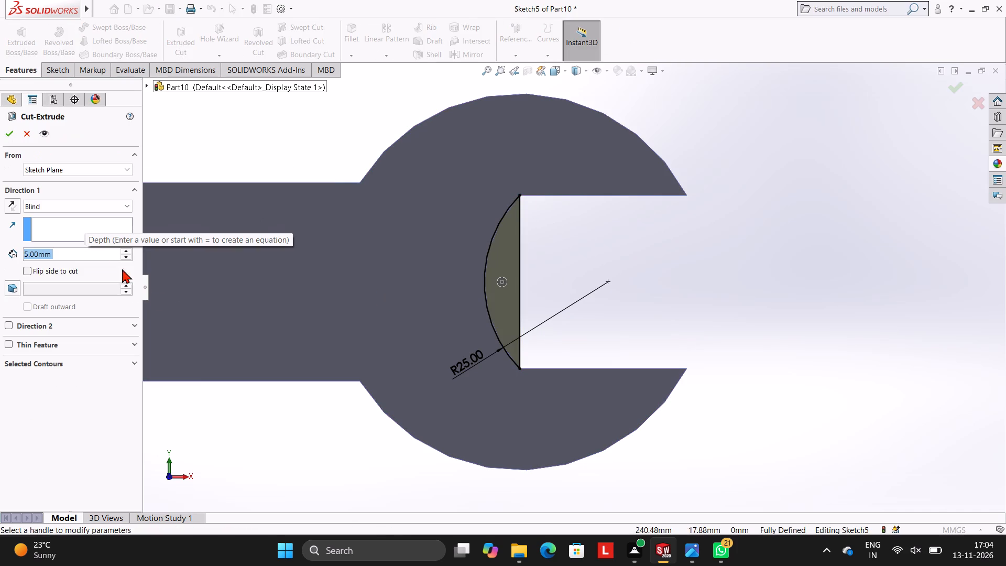
left_click(7, 134)
left_click(311, 143)
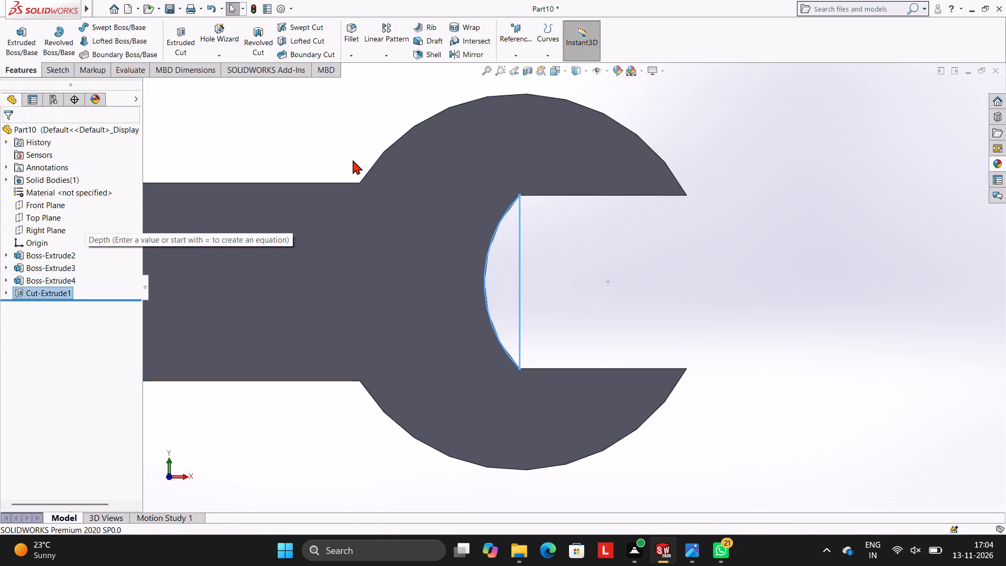
scroll(539, 235, "up", 5)
scroll(638, 260, "down", 1)
scroll(648, 262, "up", 1)
key("Escape")
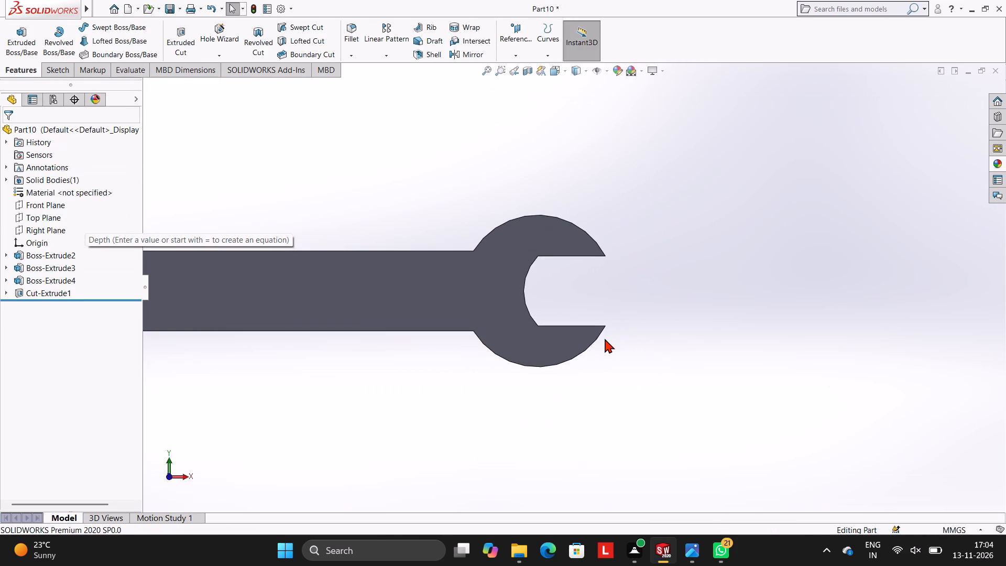
Start a new sketch on the wrench's large flat face, viewed normal to the face.
scroll(605, 339, "up", 3)
scroll(605, 330, "down", 2)
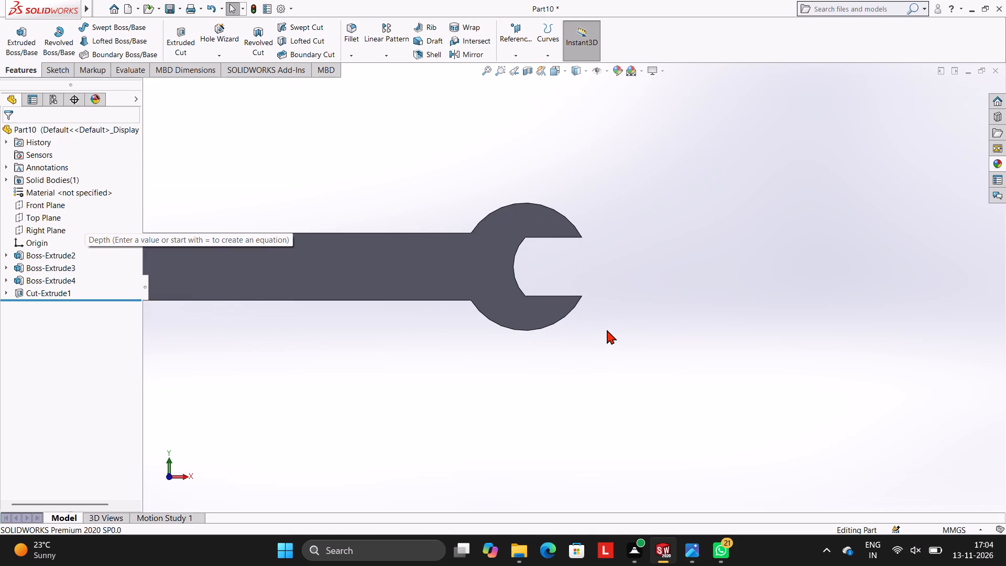
scroll(627, 251, "up", 3)
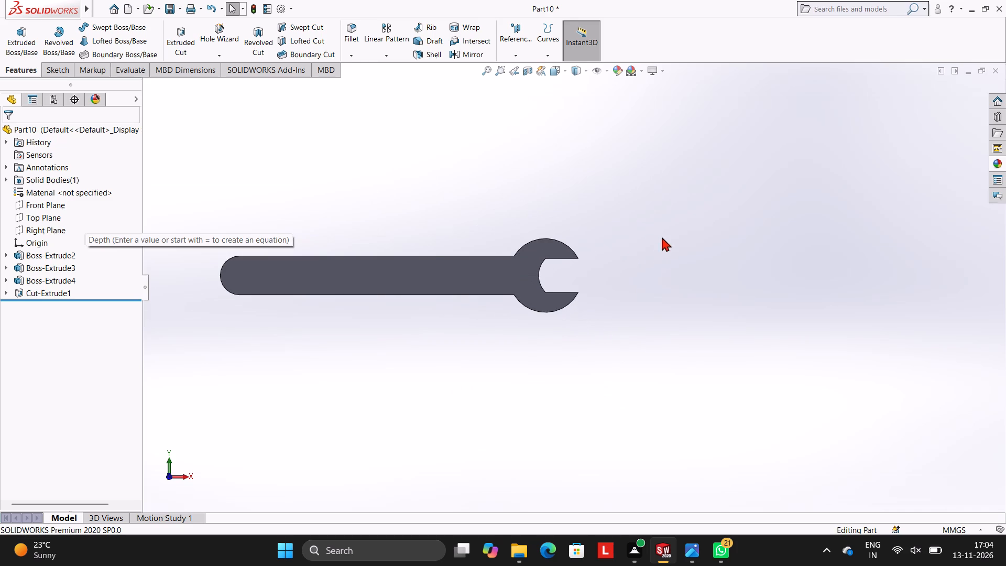
middle_click_drag(667, 237, 681, 286)
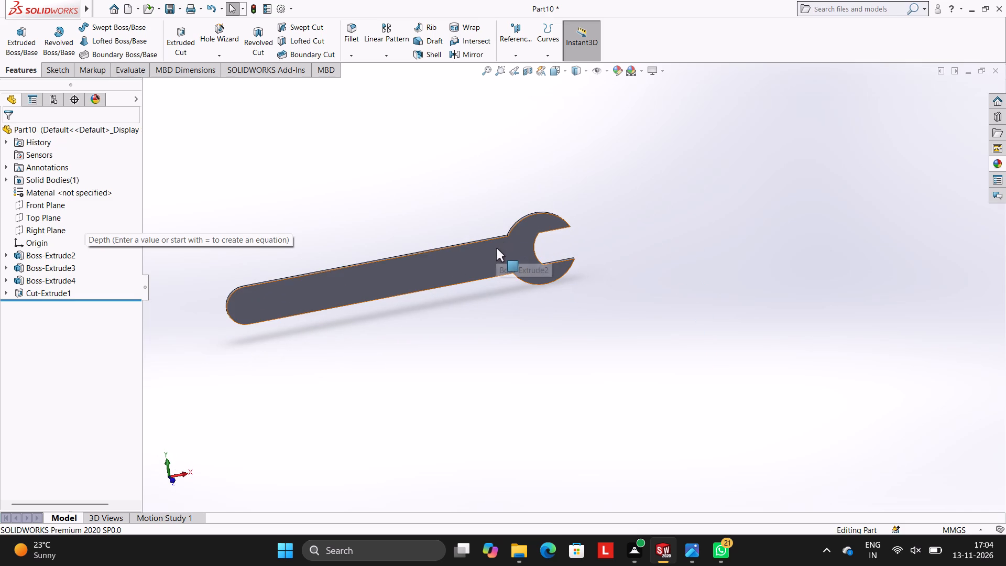
left_click(496, 248)
left_click(542, 214)
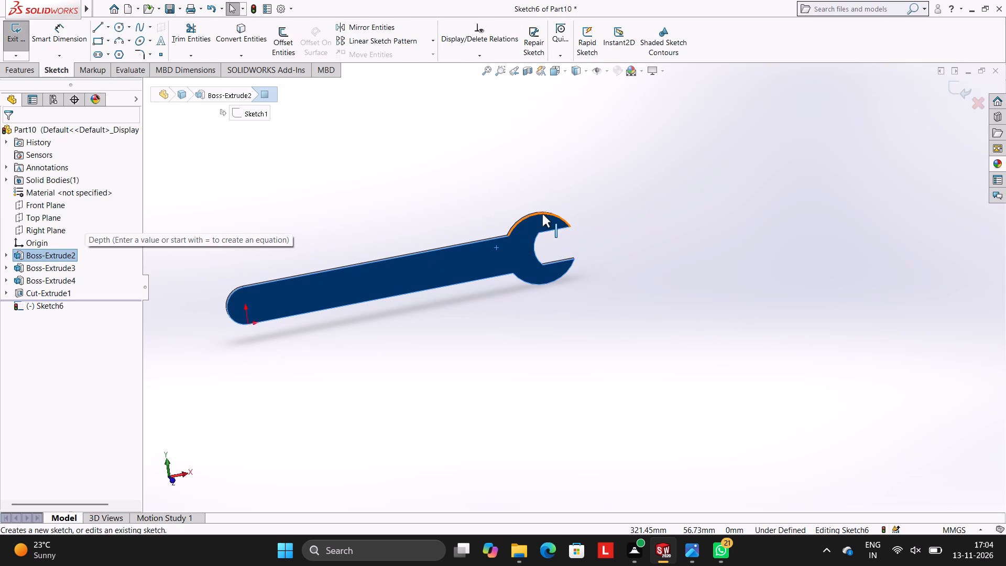
key("ctrl+8")
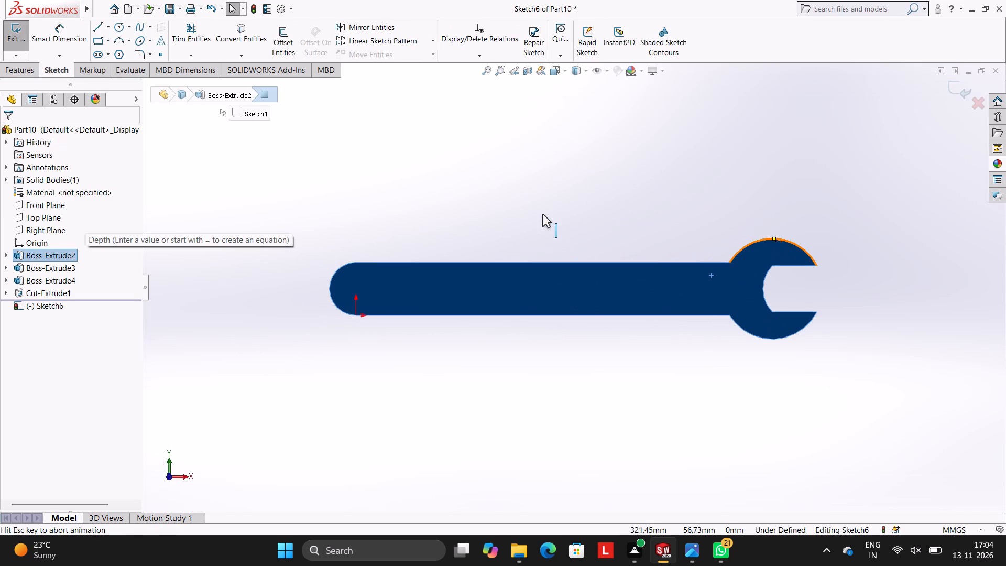
Sketch a 38 mm radius circle centred on the head, coinciding with its rounded outer edge.
scroll(841, 303, "up", 3)
scroll(845, 294, "down", 3)
scroll(644, 233, "down", 3)
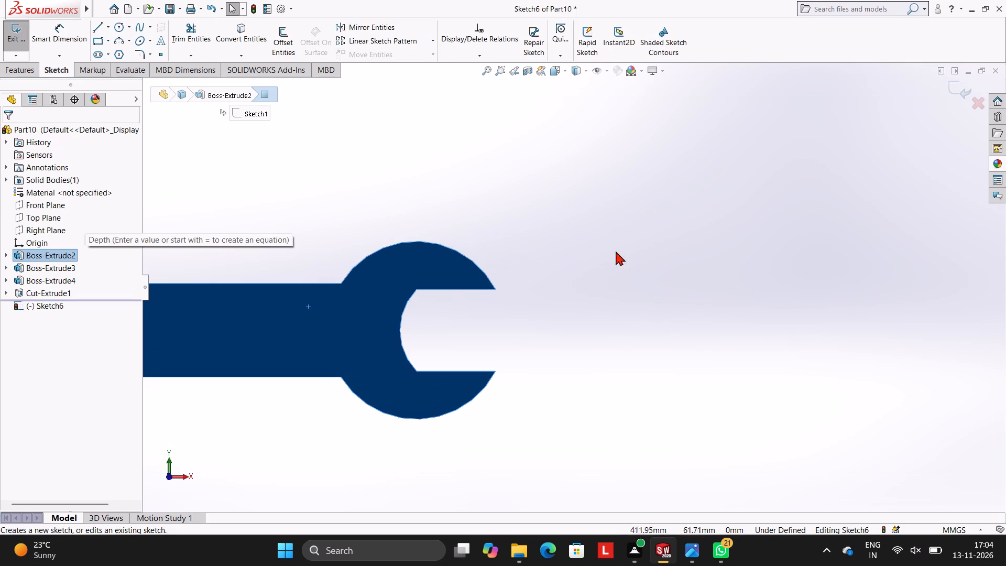
left_click(119, 28)
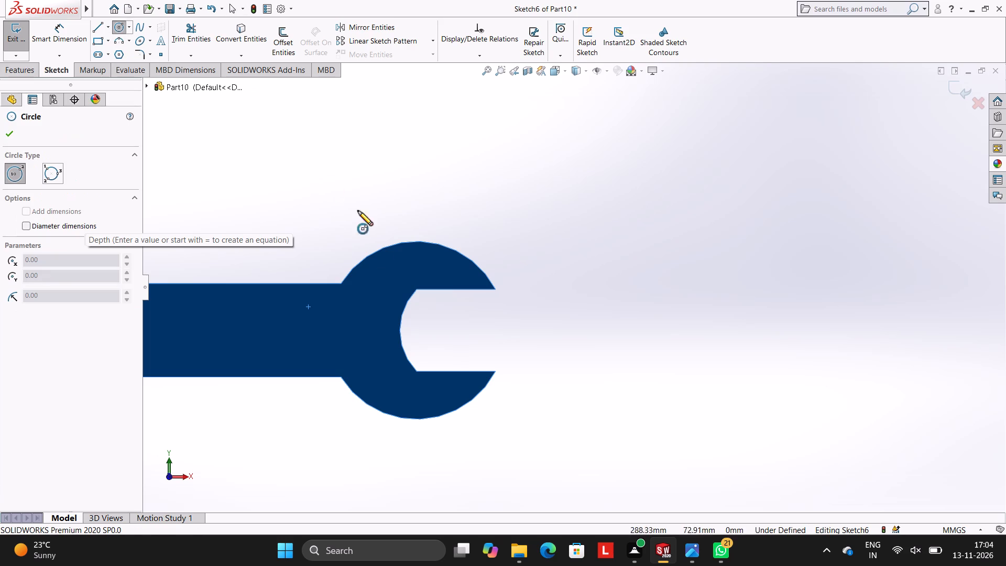
left_click(417, 331)
left_click(472, 259)
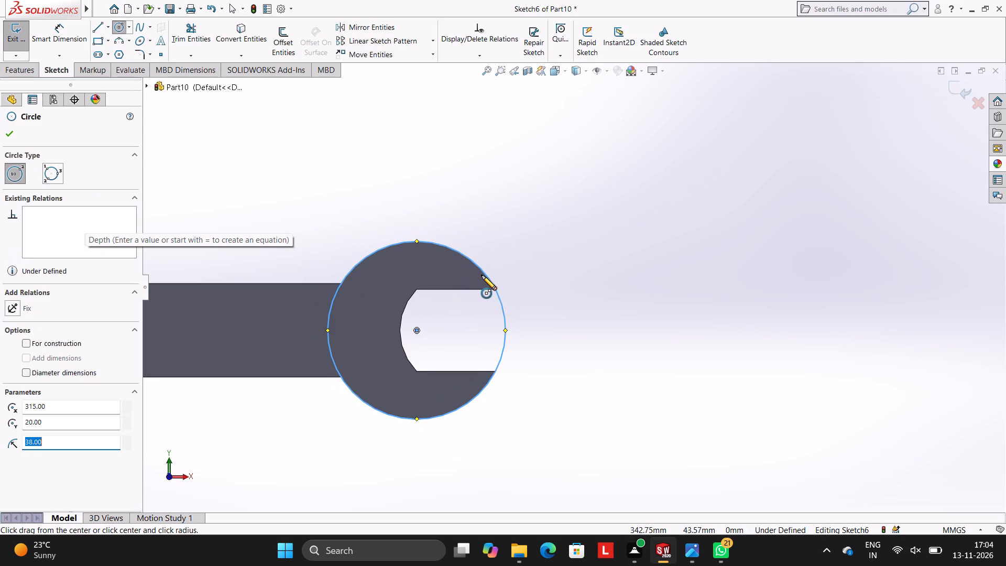
key("Escape")
key("Escape")
key("Escape")
key("Escape")
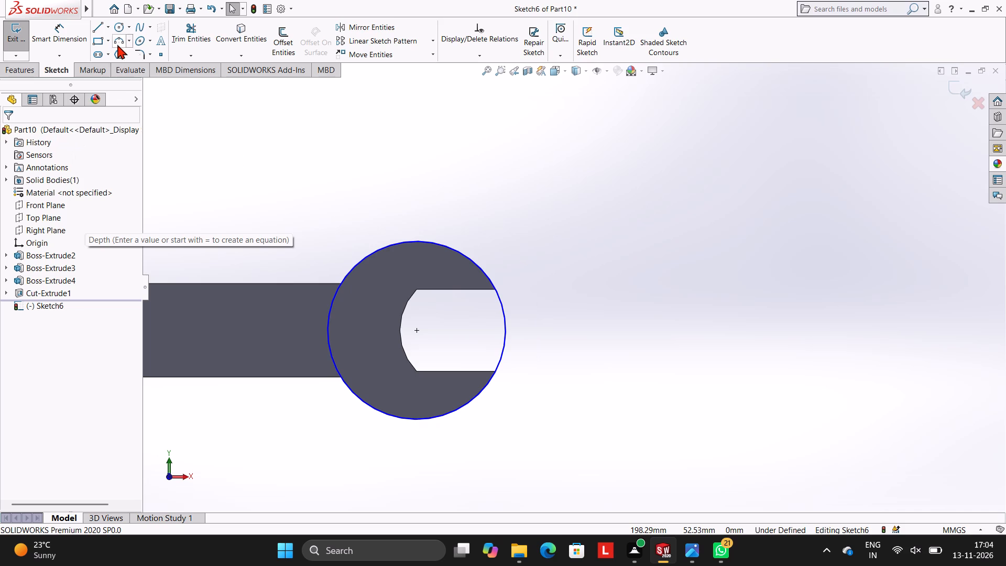
Sketch a 25 mm radius circle inside the jaw opening, level with the head's centre and following the curved jaw base.
left_click(122, 26)
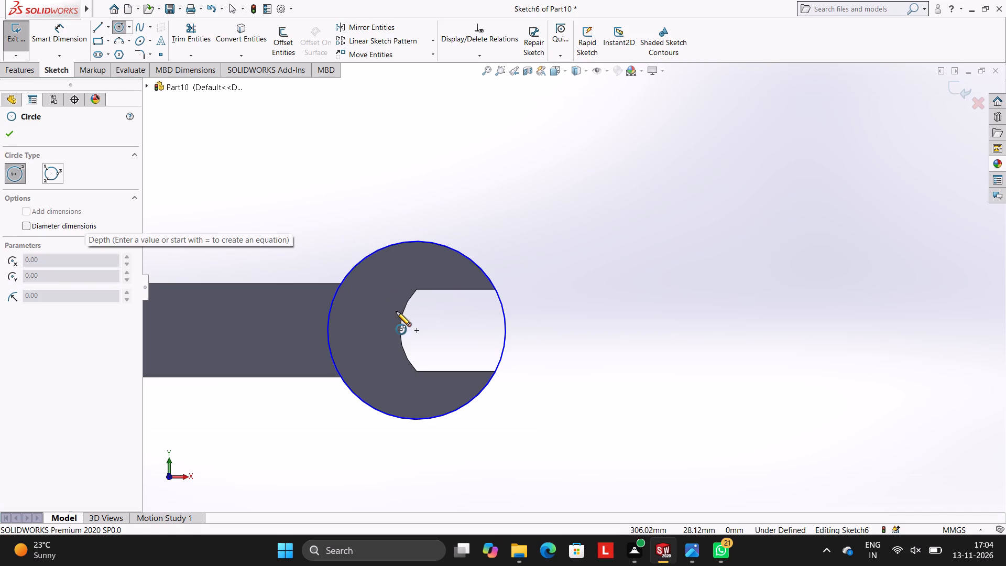
left_click(457, 330)
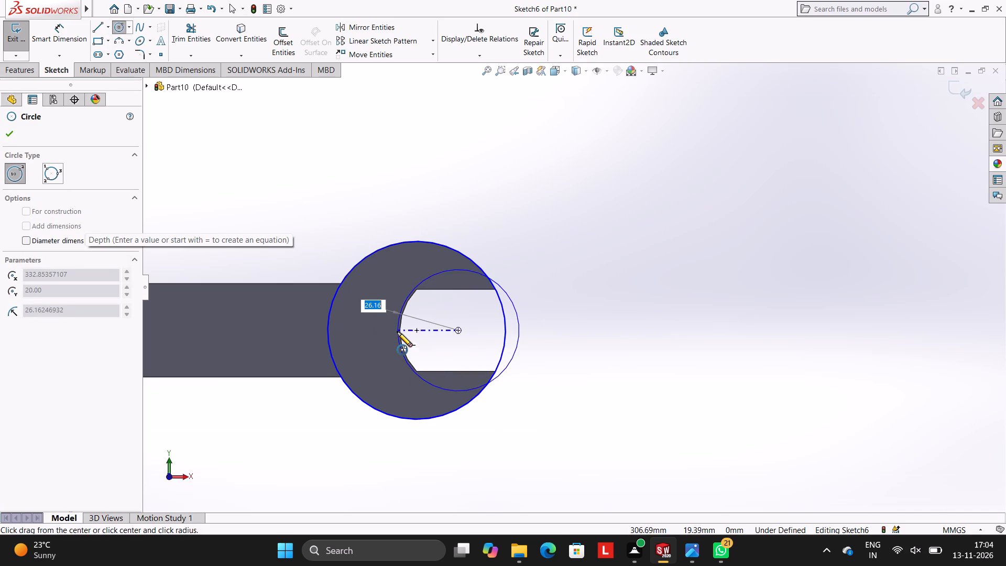
left_click(401, 323)
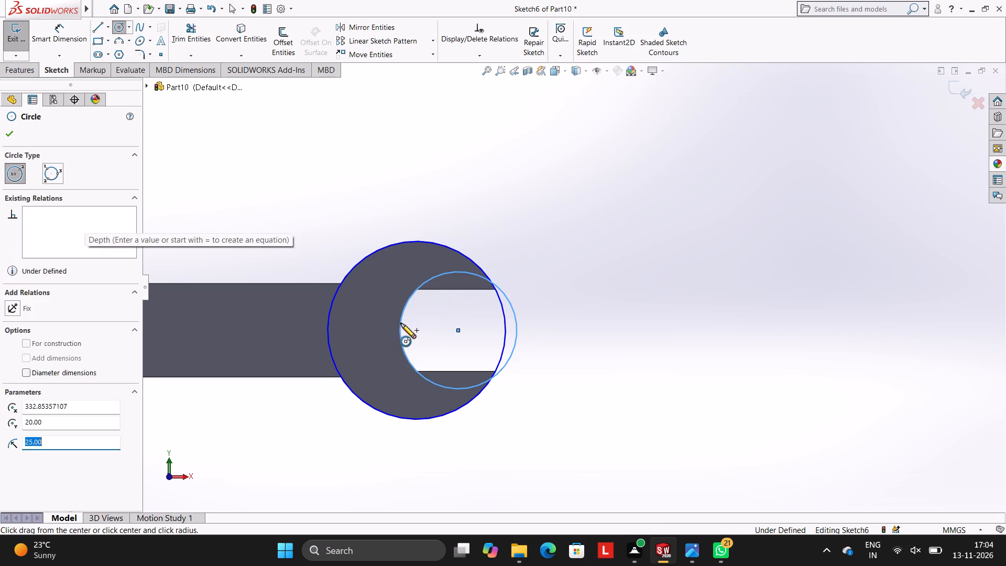
key("Escape")
key("Escape")
key("Escape")
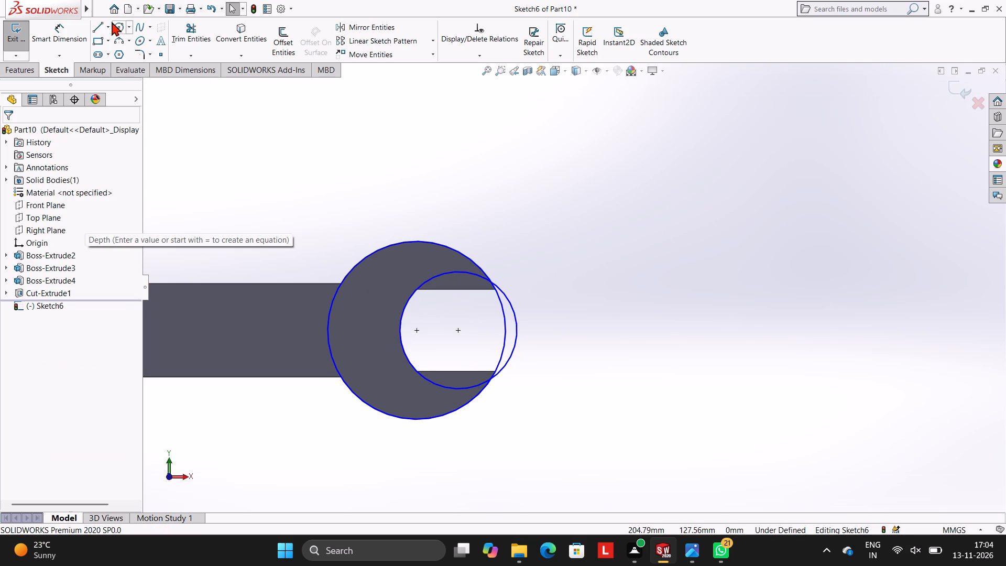
Sketch two horizontal lines along the jaw's upper and lower straight edges, from the outer tips to the inner corners.
left_click(102, 27)
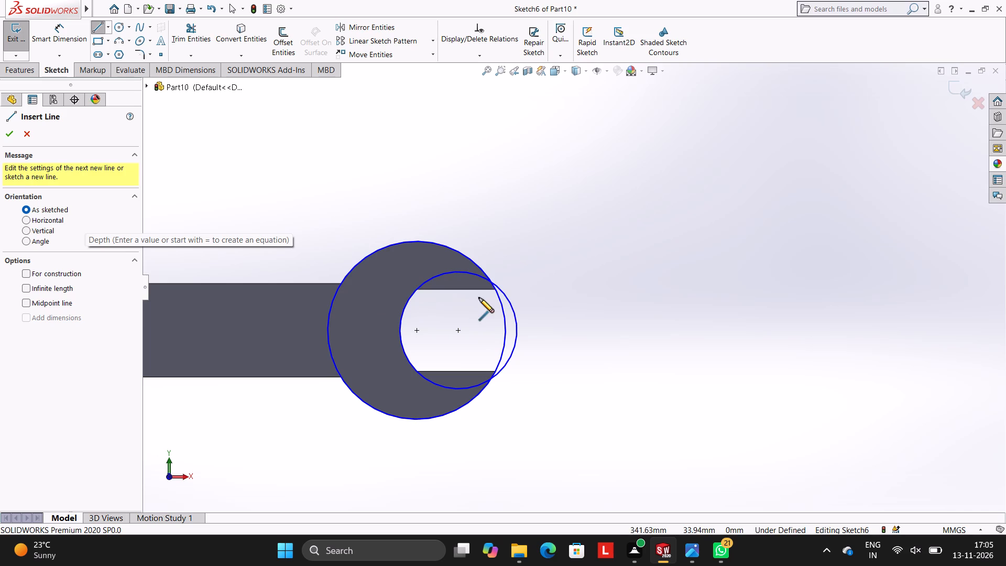
left_click(496, 289)
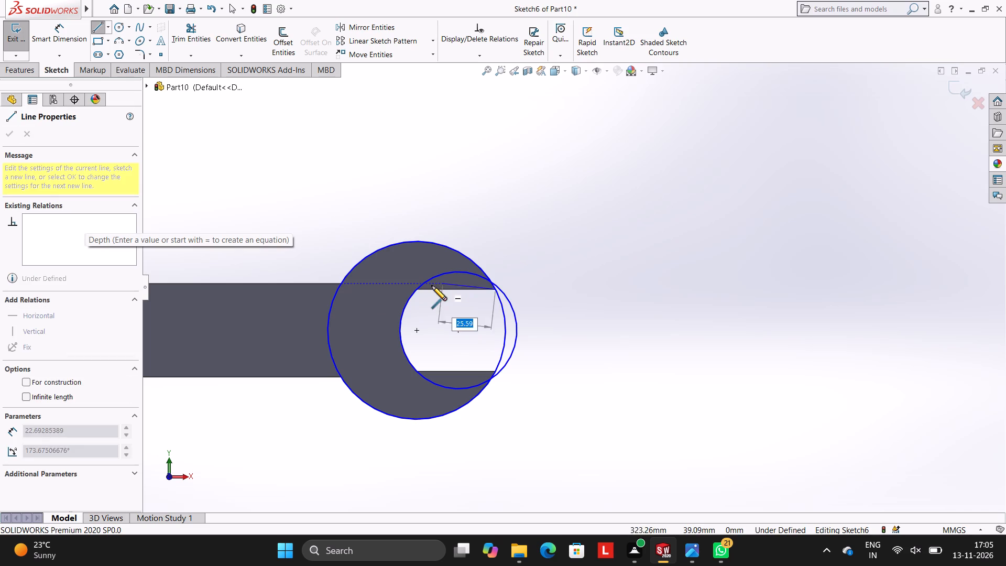
left_click(415, 289)
key("Escape")
key("Escape")
key("Escape")
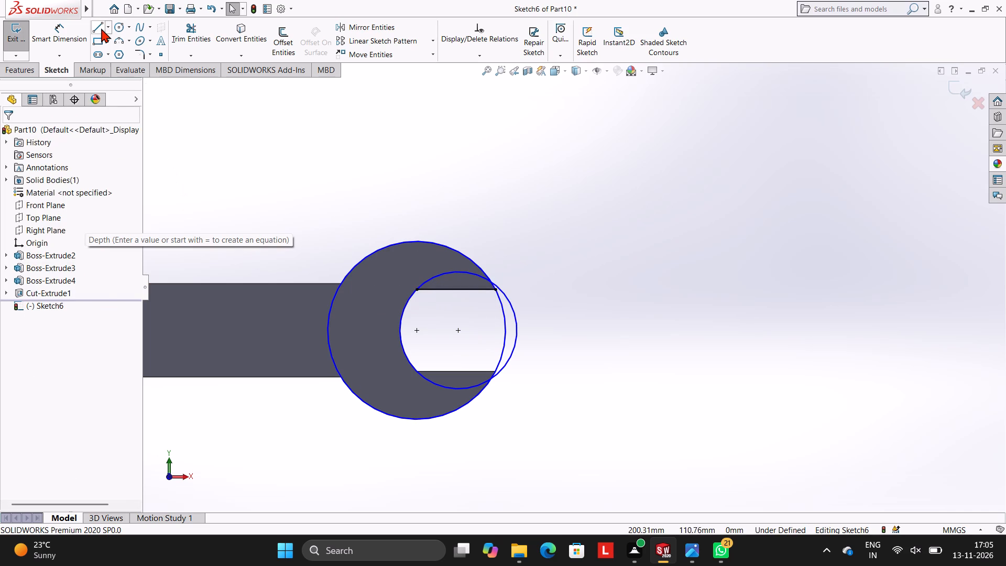
left_click(101, 28)
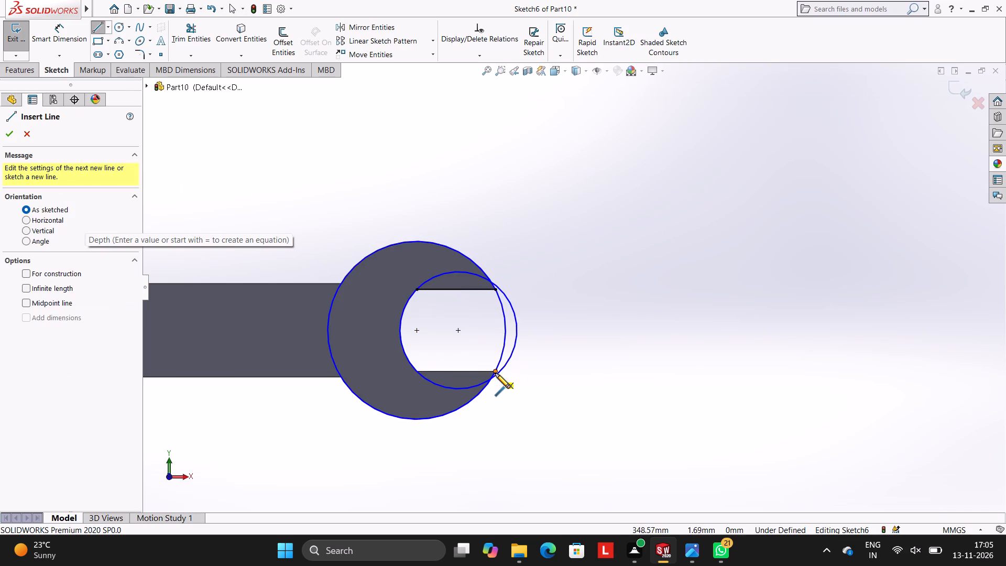
left_click(495, 371)
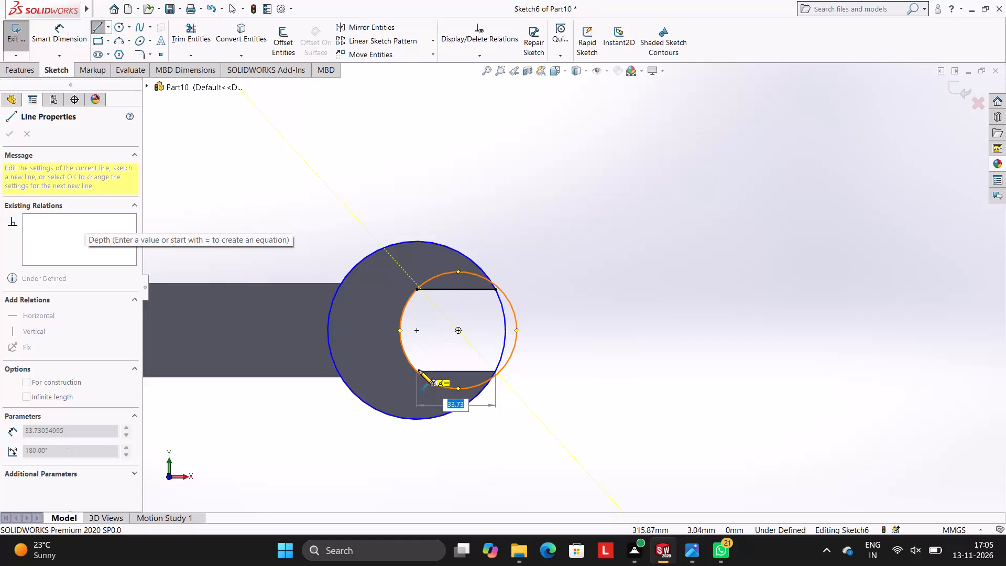
left_click(417, 371)
key("Escape")
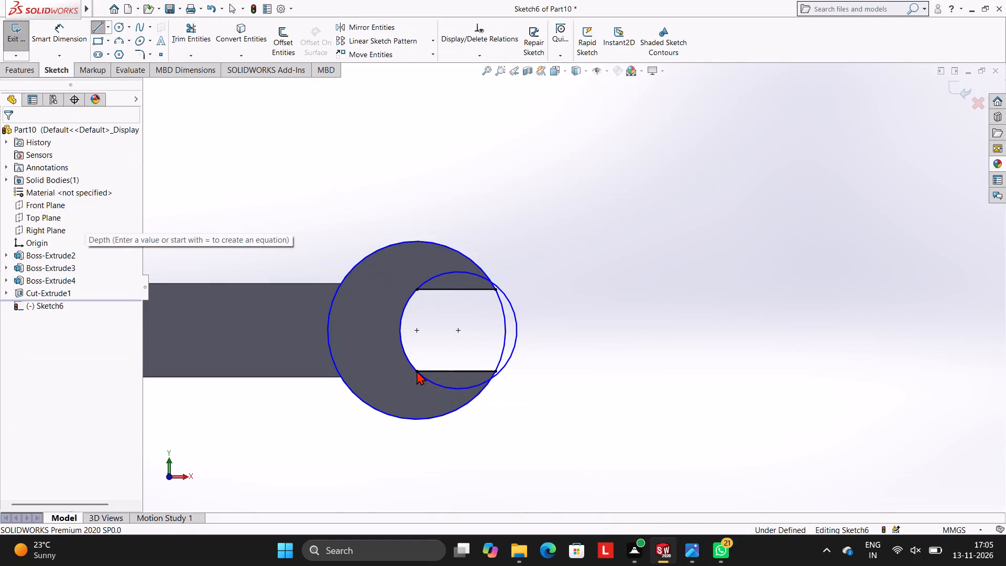
key("Escape")
key("Escape")
Trim both circles across the jaw mouth and the inner circle's arcs over the two jaws, leaving the open-jaw head outline.
left_click(203, 35)
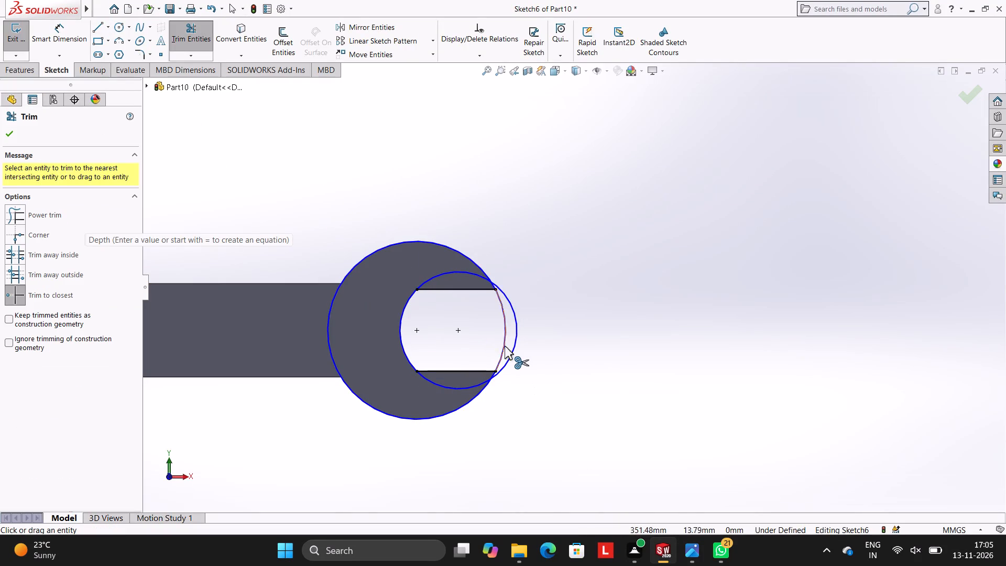
left_click(514, 343)
left_click(507, 343)
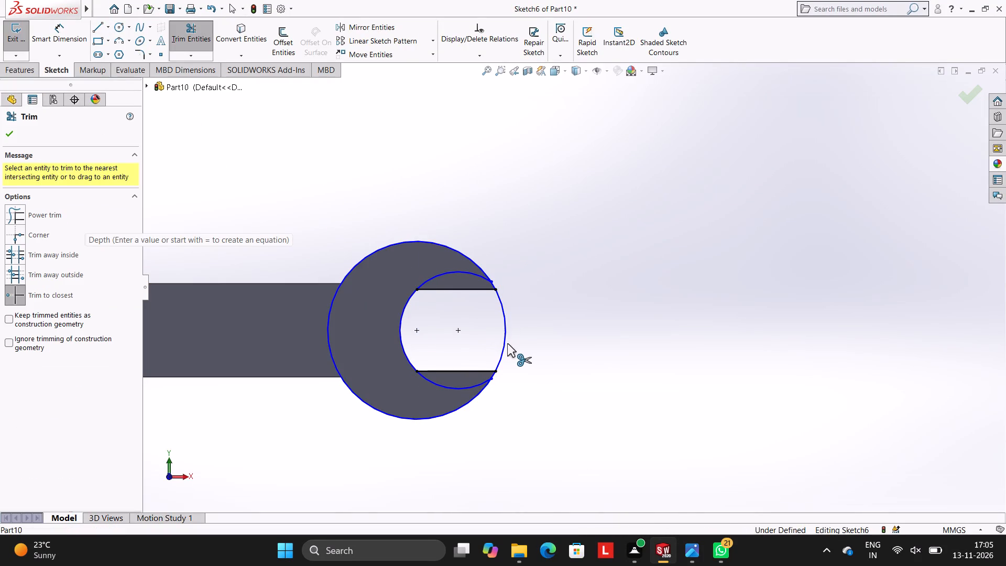
key("Escape")
key("Escape")
scroll(489, 323, "down", 4)
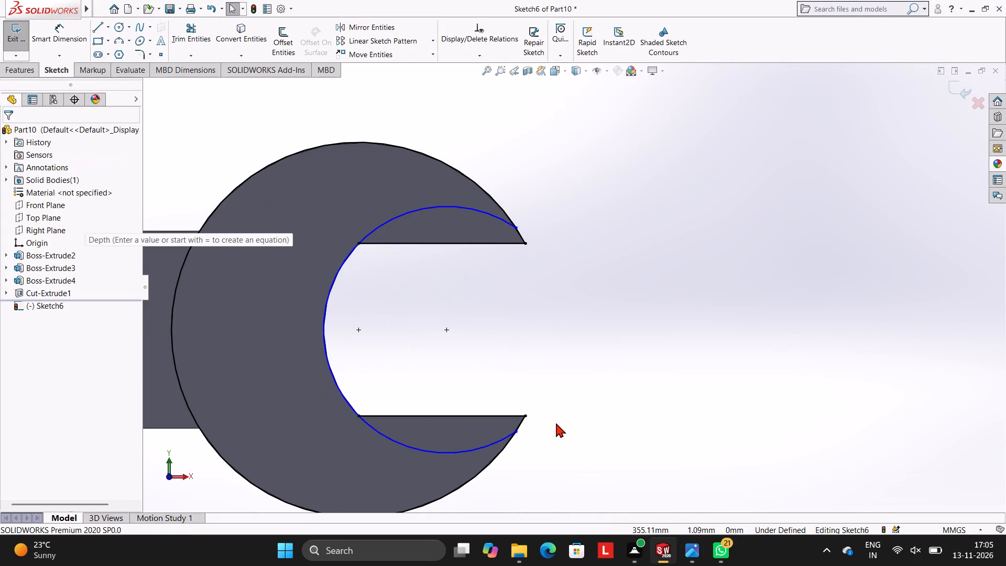
scroll(541, 429, "up", 3)
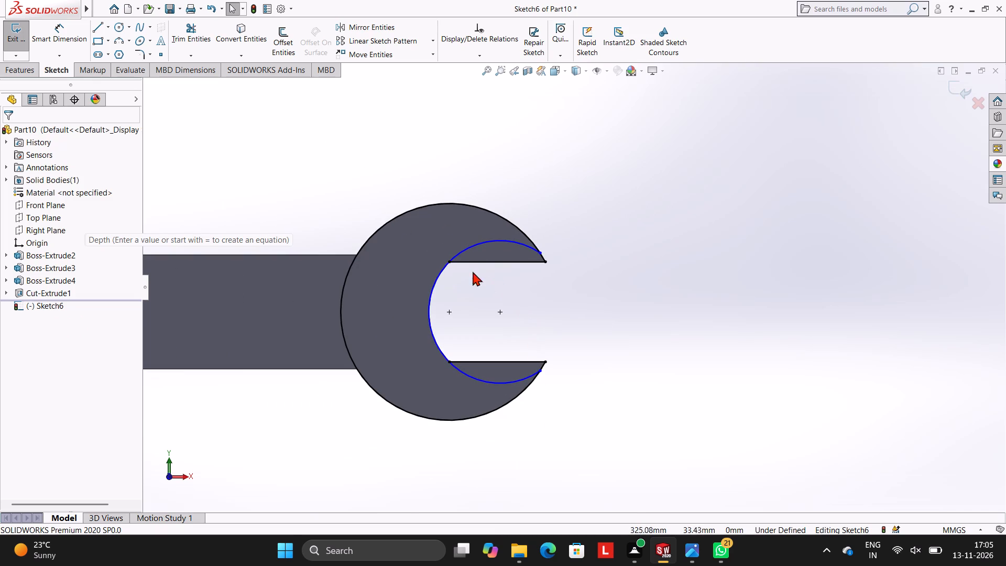
left_click(193, 36)
left_click(488, 242)
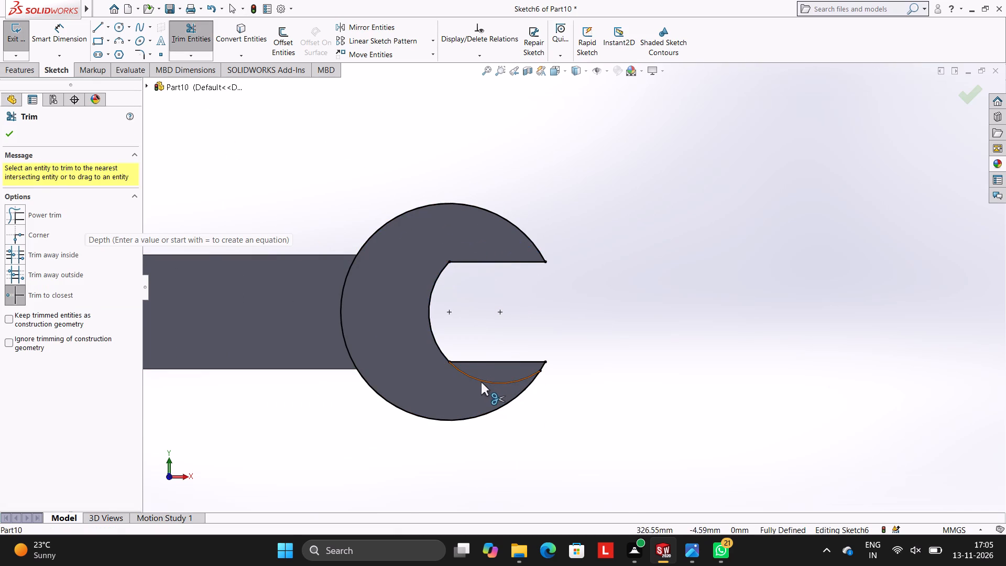
left_click(481, 382)
key("Escape")
key("Escape")
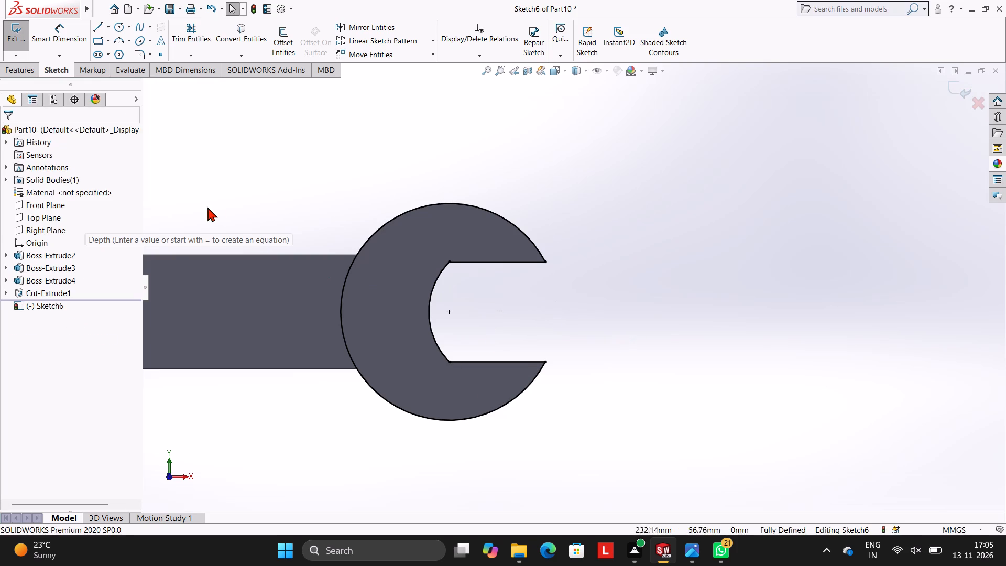
Extrude the open-jaw head outline 5 mm outward from the sketched face, merging it with the wrench body.
left_click(23, 74)
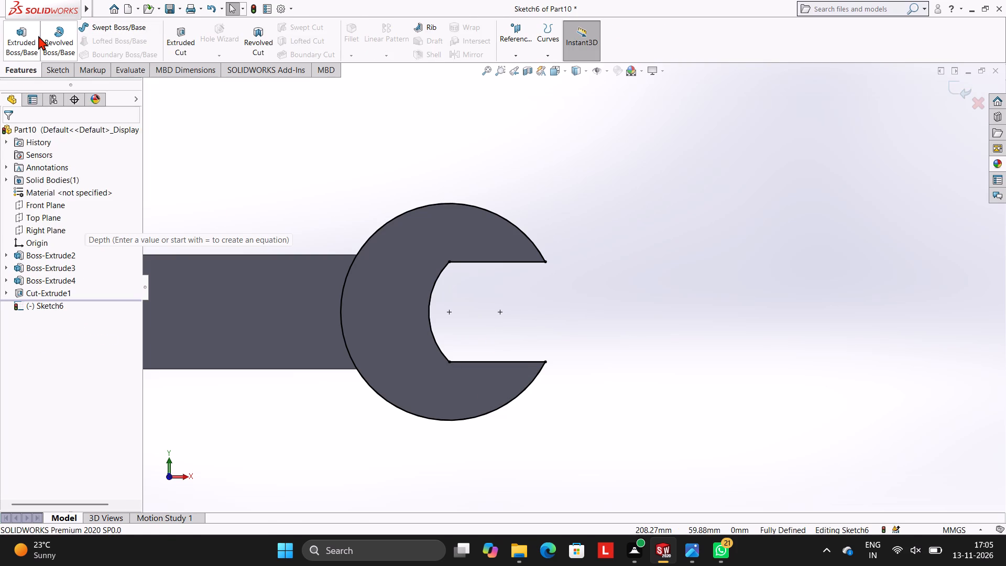
left_click(36, 36)
middle_click_drag(501, 186, 555, 239)
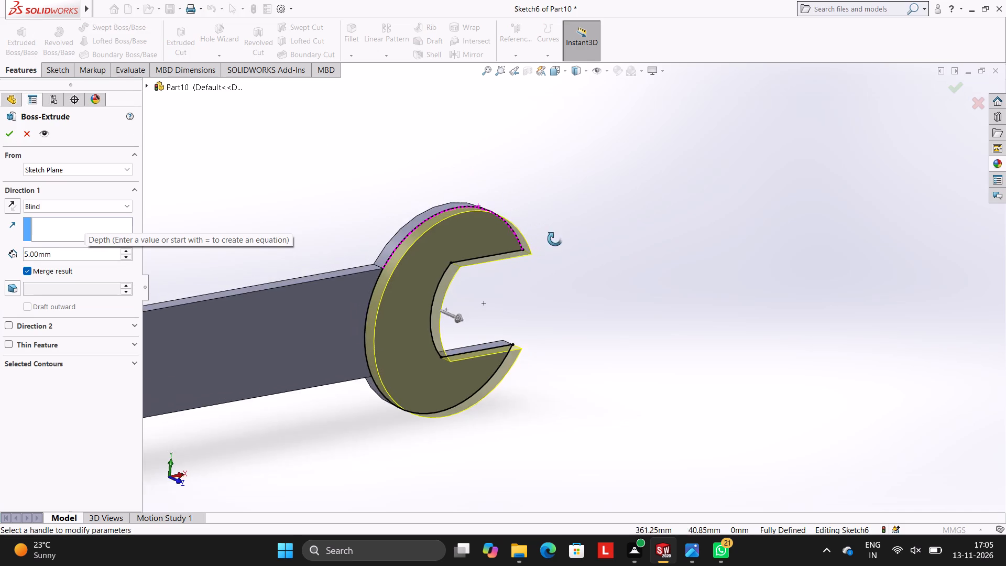
middle_click_drag(555, 239, 561, 242)
left_click(8, 134)
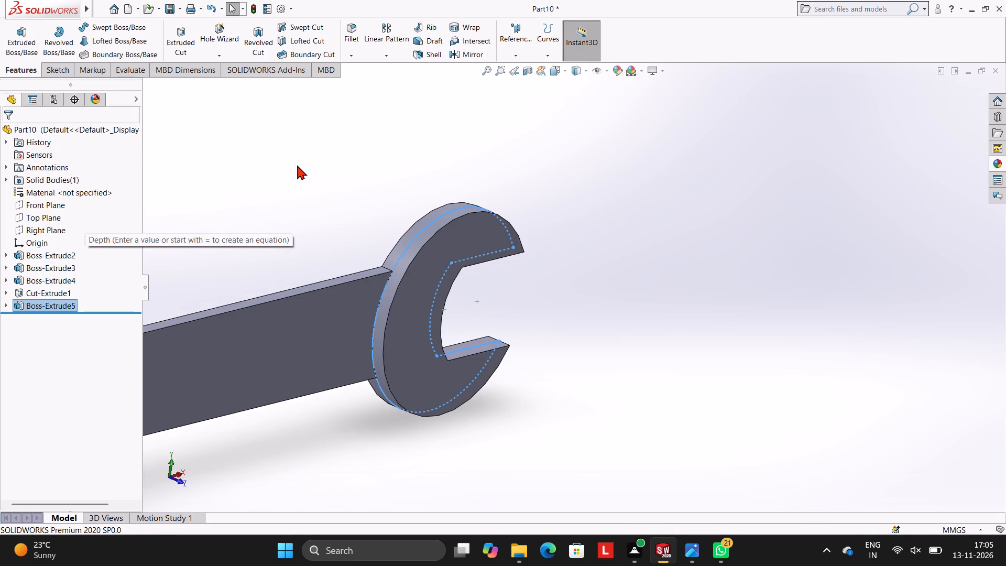
left_click(297, 165)
On the wrench's opposite flat face, start a sketch and draw a circle centred on the head, coinciding with its rounded outer edge.
scroll(415, 263, "up", 3)
scroll(500, 282, "up", 1)
middle_click_drag(538, 289, 618, 314)
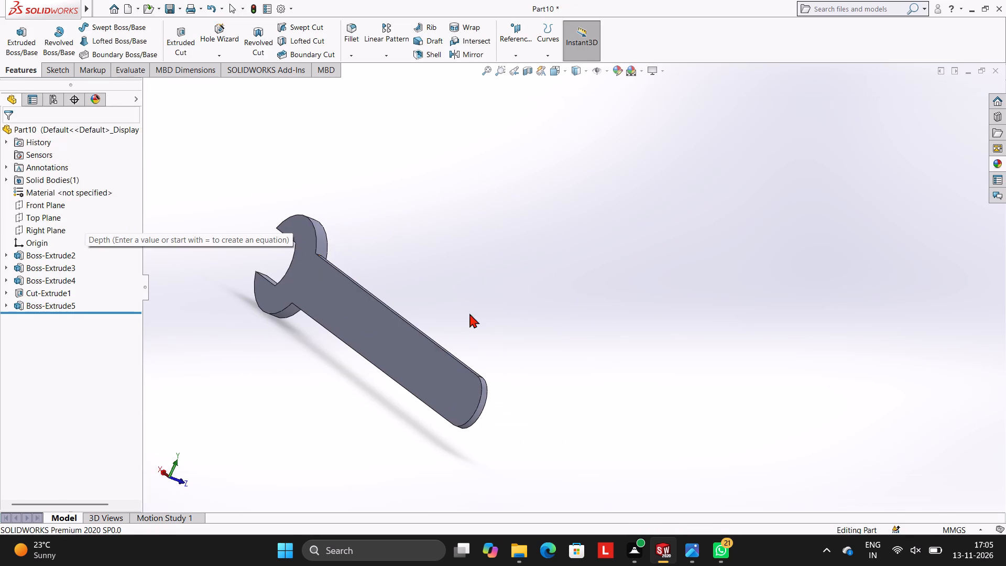
left_click(337, 281)
left_click(386, 249)
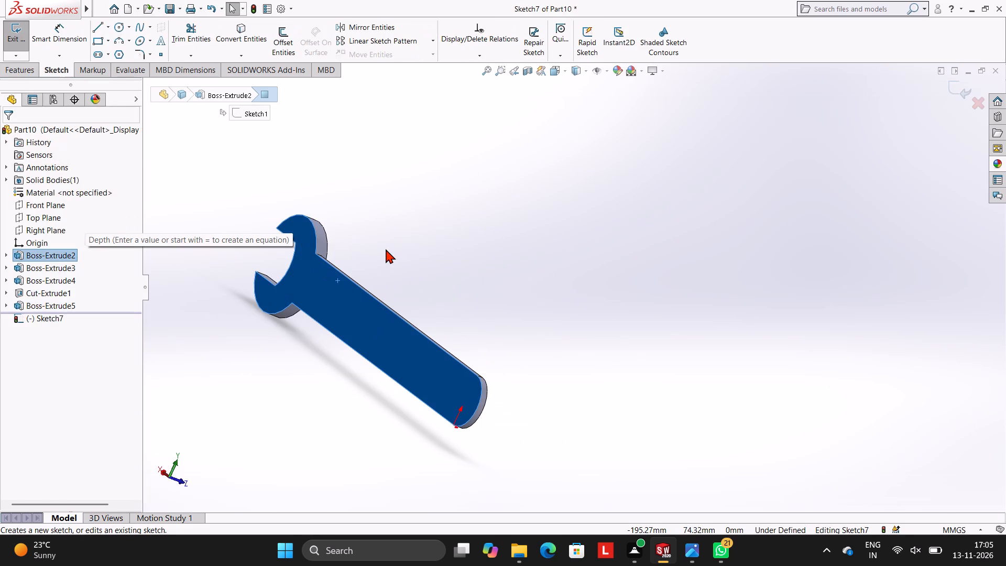
key("ctrl+8")
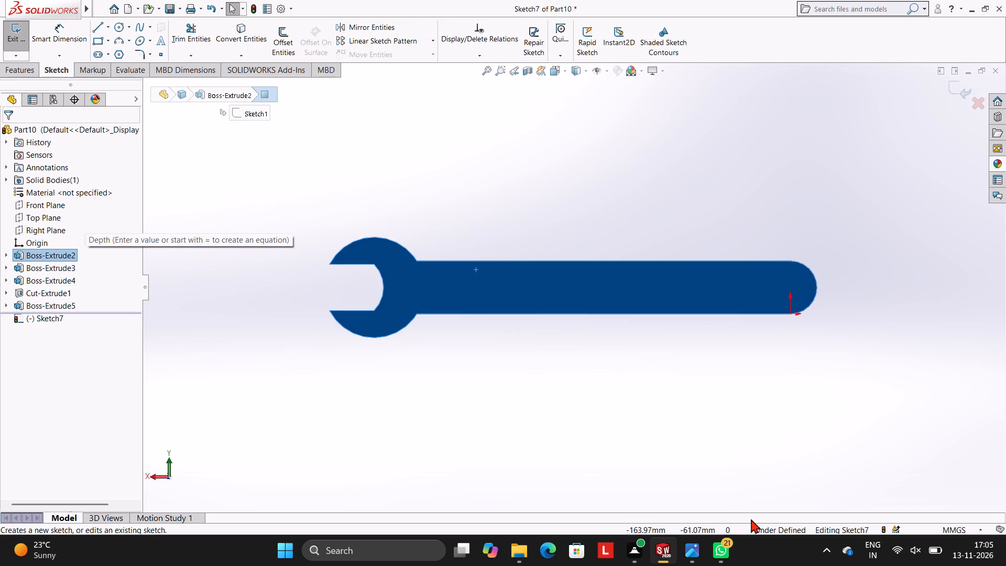
scroll(520, 217, "up", 2)
scroll(520, 217, "down", 2)
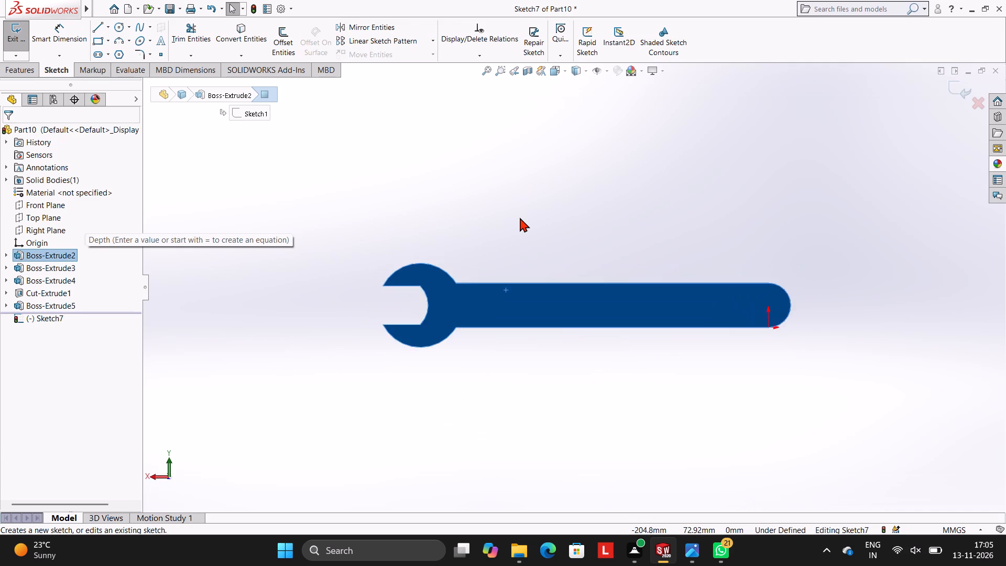
scroll(461, 308, "down", 2)
scroll(523, 373, "up", 1)
scroll(523, 373, "down", 2)
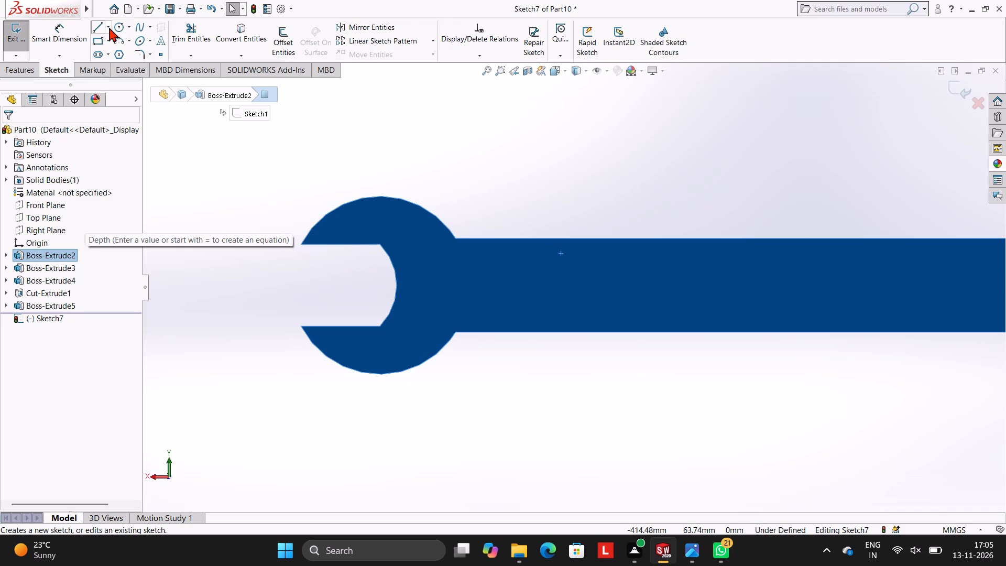
left_click(117, 27)
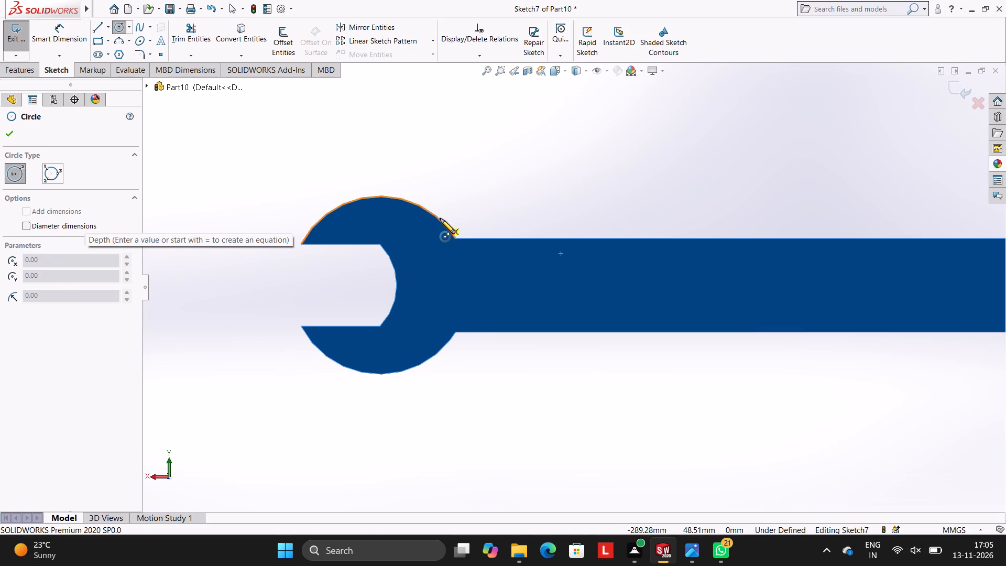
left_click(380, 286)
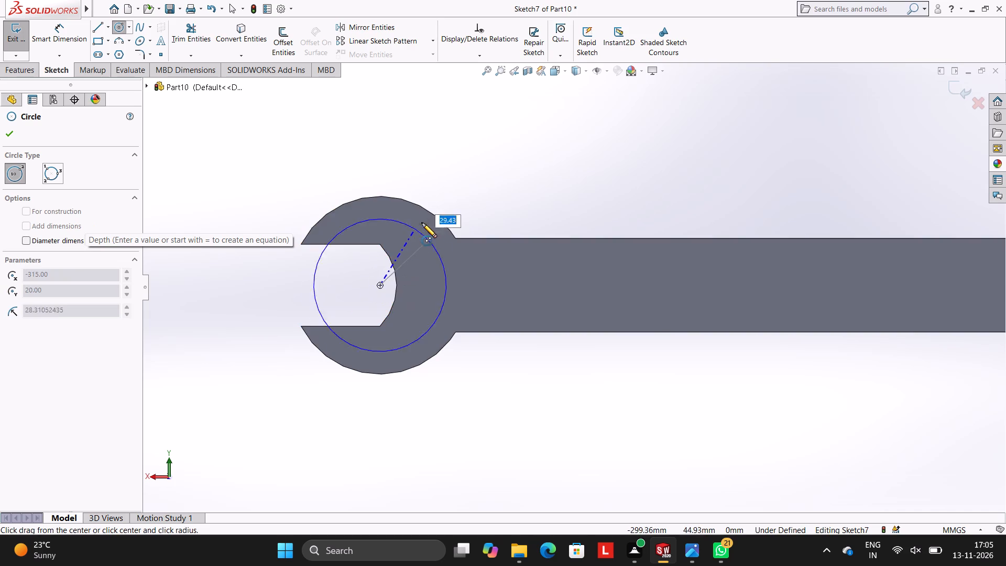
left_click(435, 213)
key("Escape")
key("Escape")
key("Escape")
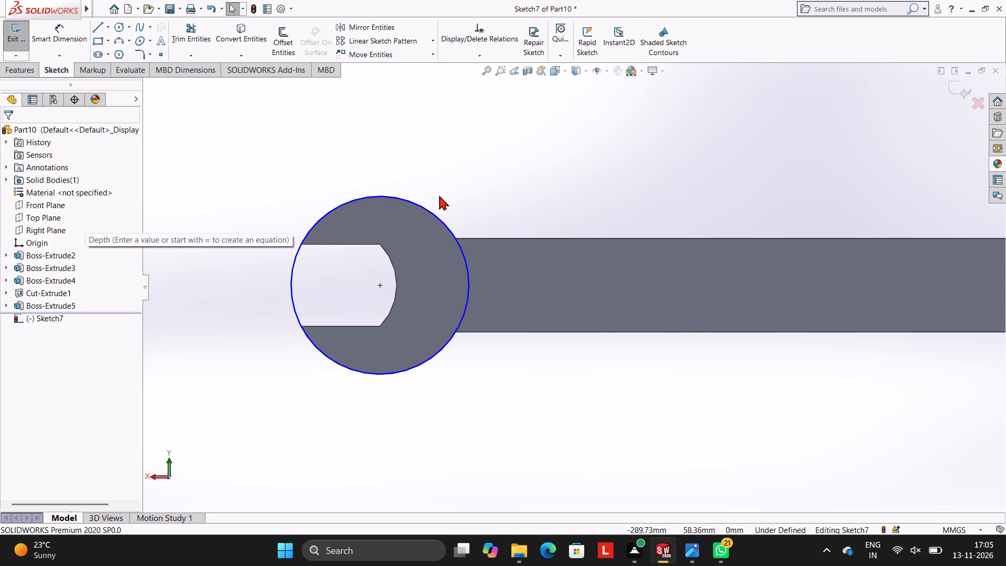
Sketch a 25 mm radius circle inside the jaw opening, level with the head's centre and following the curved jaw base.
left_click(121, 25)
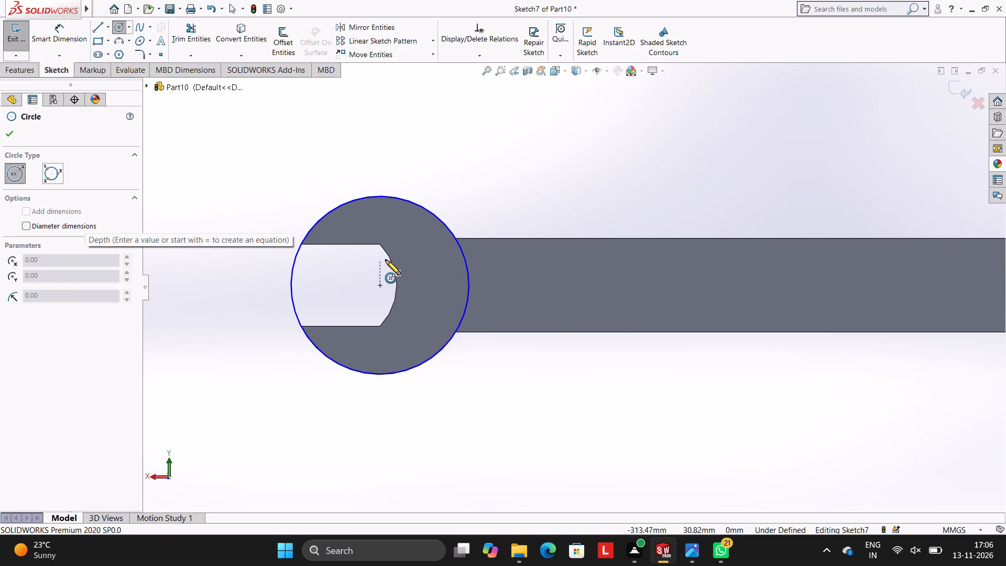
left_click(337, 285)
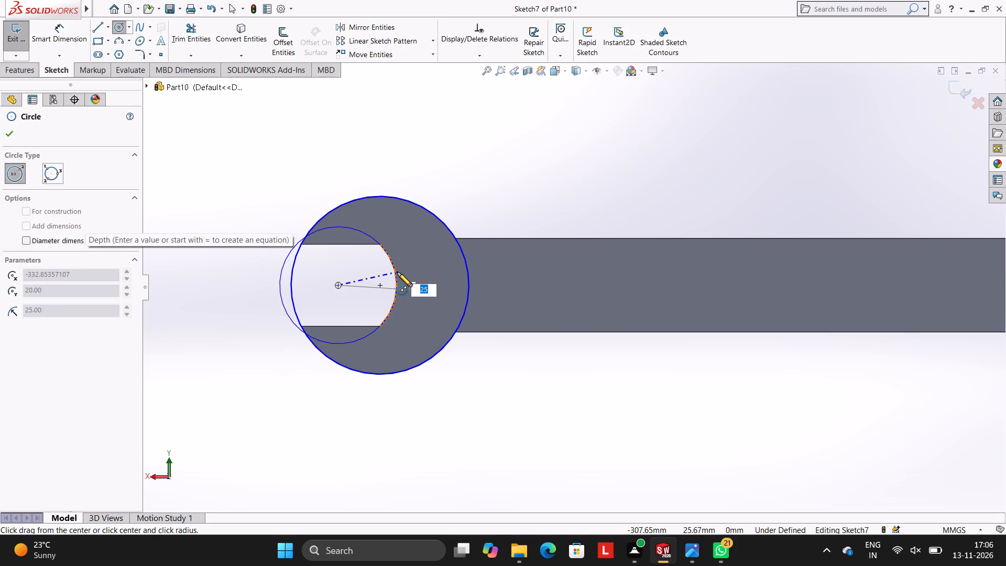
left_click(397, 272)
key("Escape")
key("Escape")
scroll(415, 266, "down", 2)
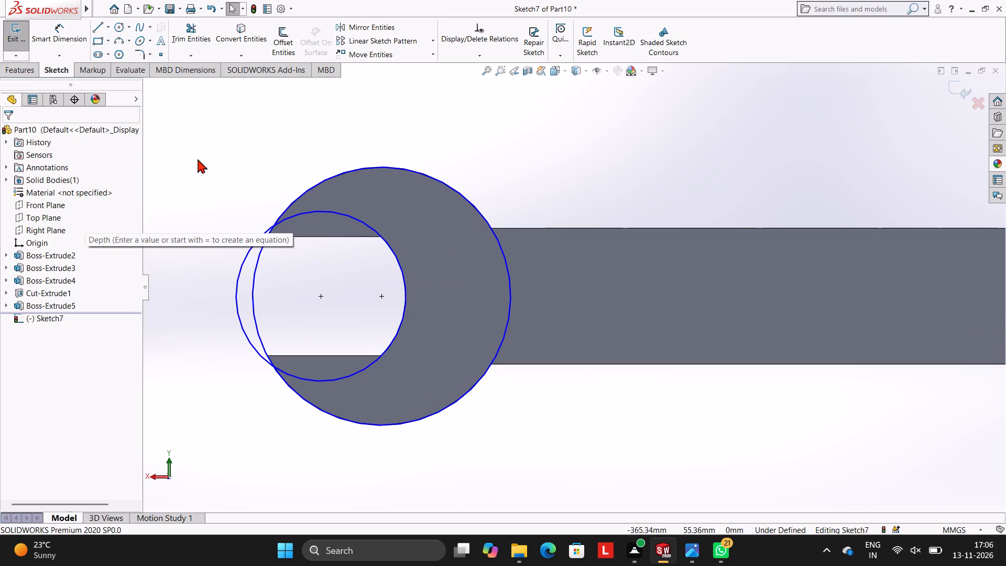
Sketch two horizontal lines about 34 mm long along the jaw's upper and lower straight edges, from outer tips to inner corners.
left_click(100, 29)
scroll(411, 284, "up", 1)
scroll(427, 278, "down", 1)
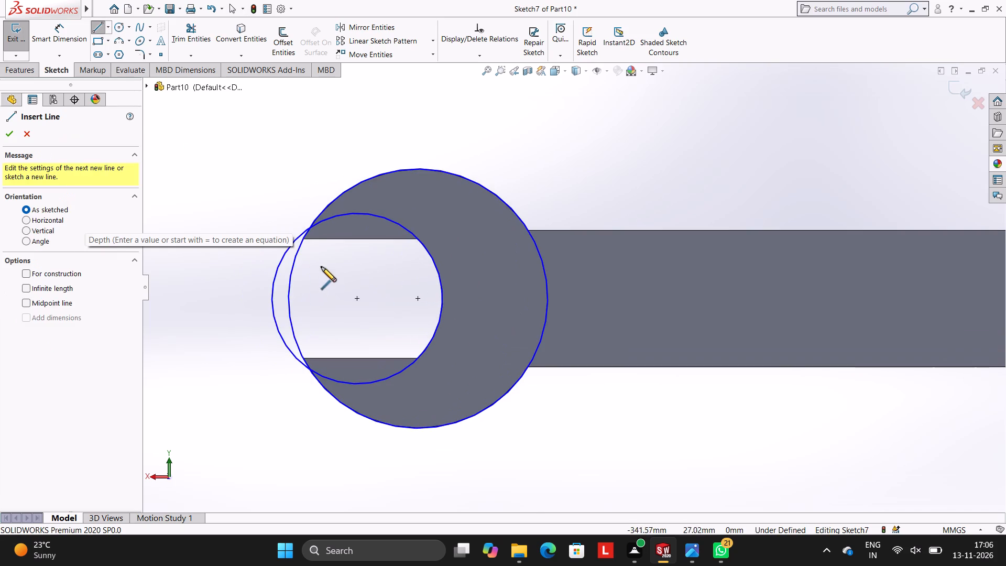
scroll(308, 245, "down", 2)
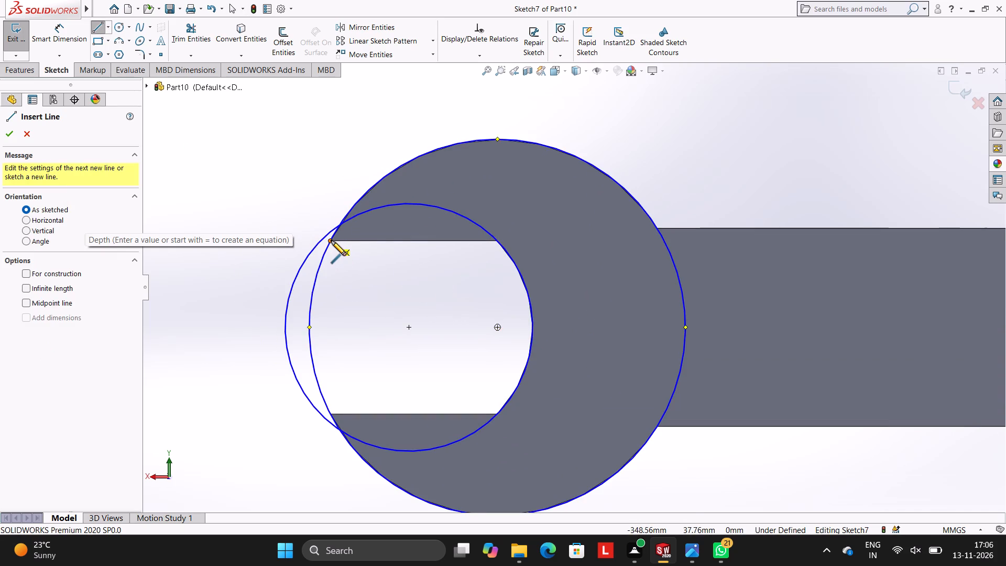
left_click(331, 241)
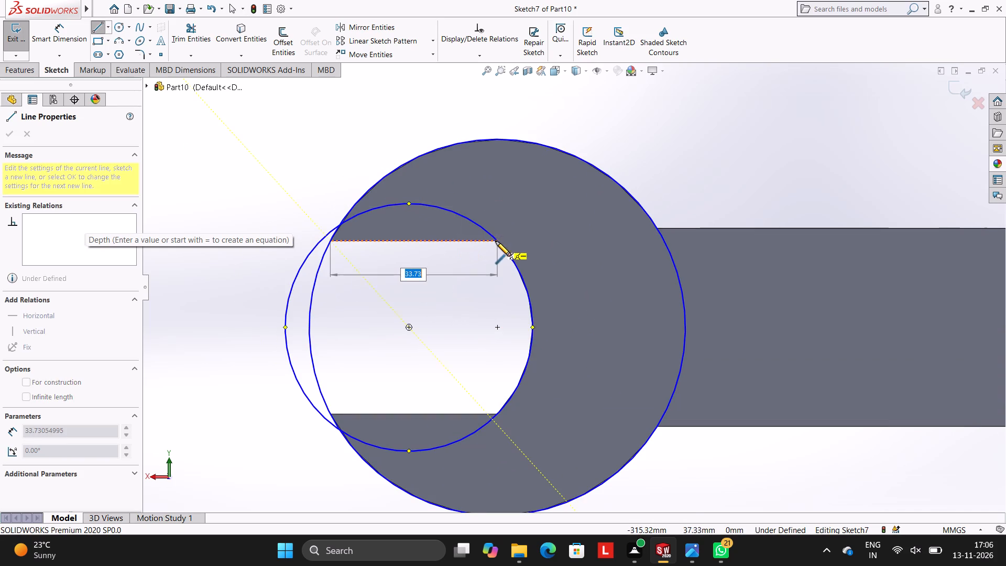
left_click(499, 241)
key("Escape")
key("Escape")
key("Escape")
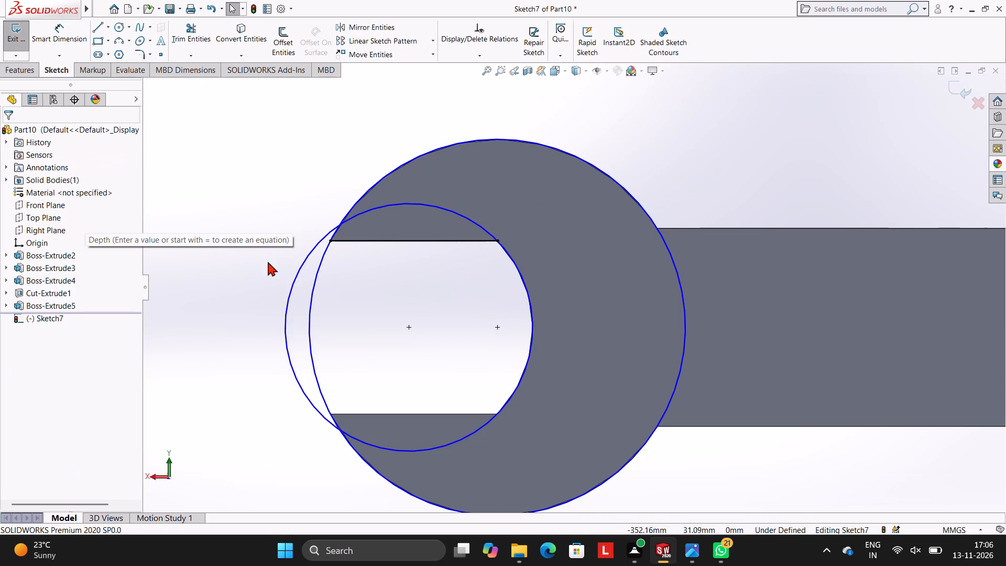
left_click_drag(99, 25, 105, 19)
left_click(98, 27)
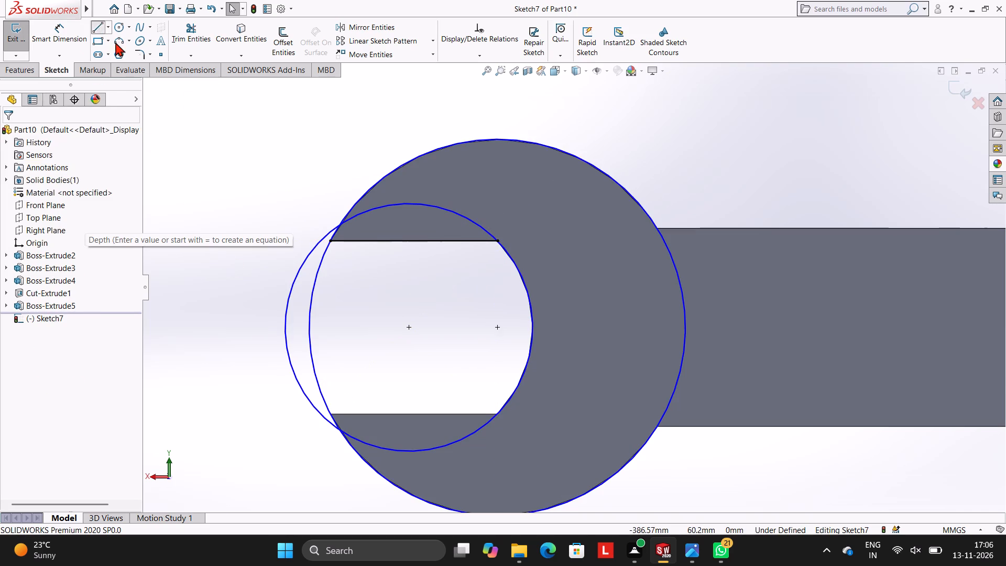
left_click(330, 414)
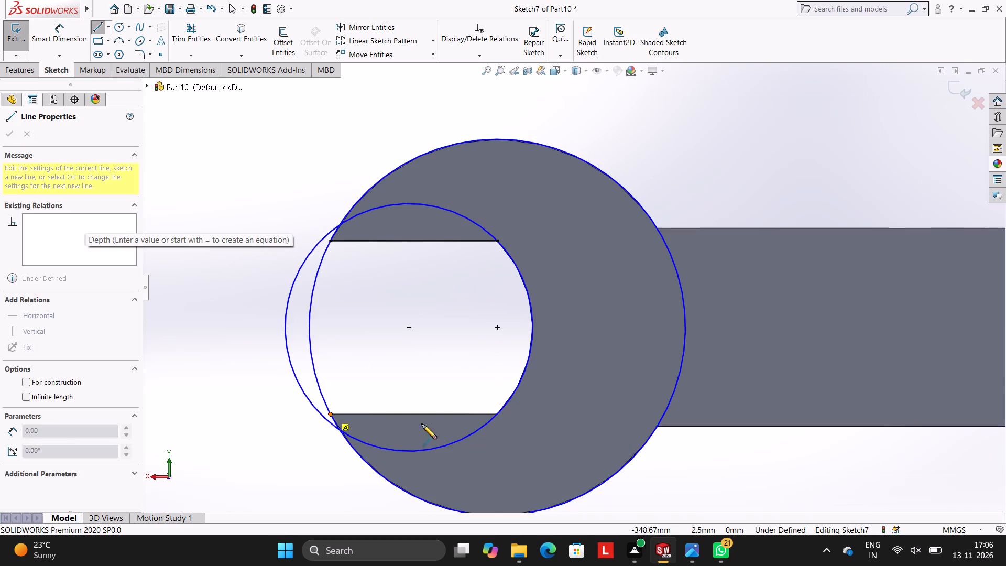
left_click(498, 413)
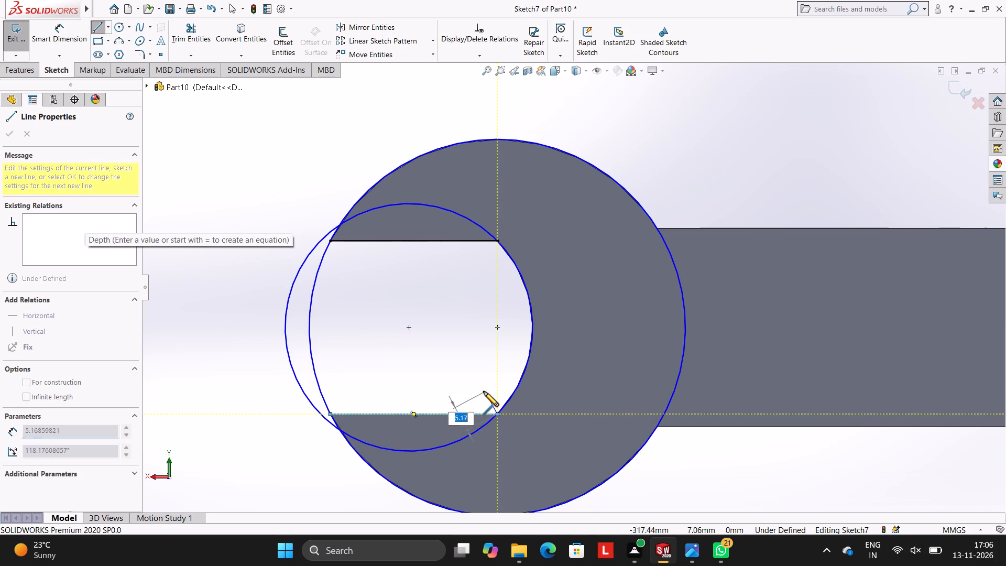
key("Escape")
key("Escape")
key("Escape")
Trim both circles across the jaw mouth and the inner circle's arcs over the two jaws, leaving the open-jaw head outline.
left_click(197, 35)
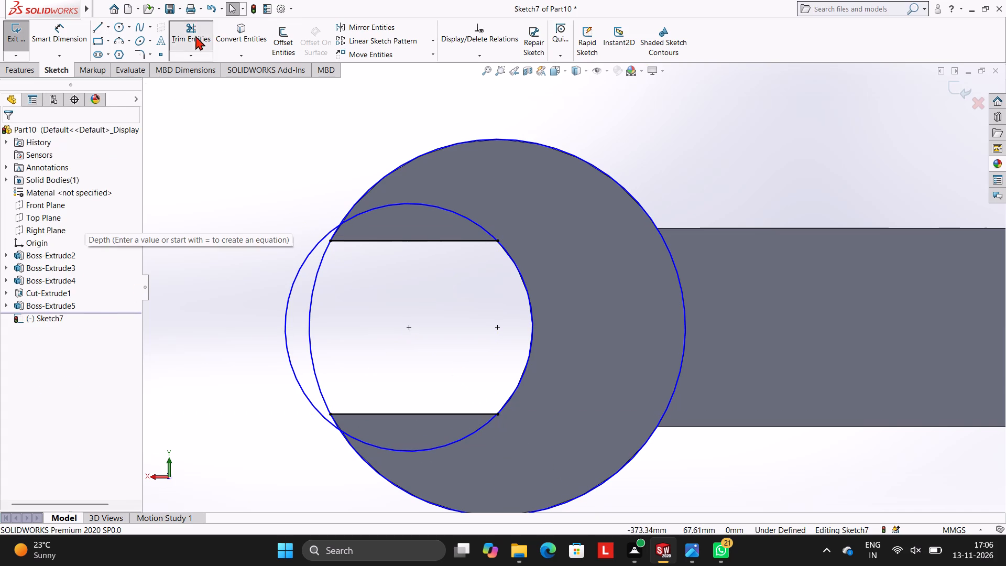
left_click(294, 283)
left_click(316, 285)
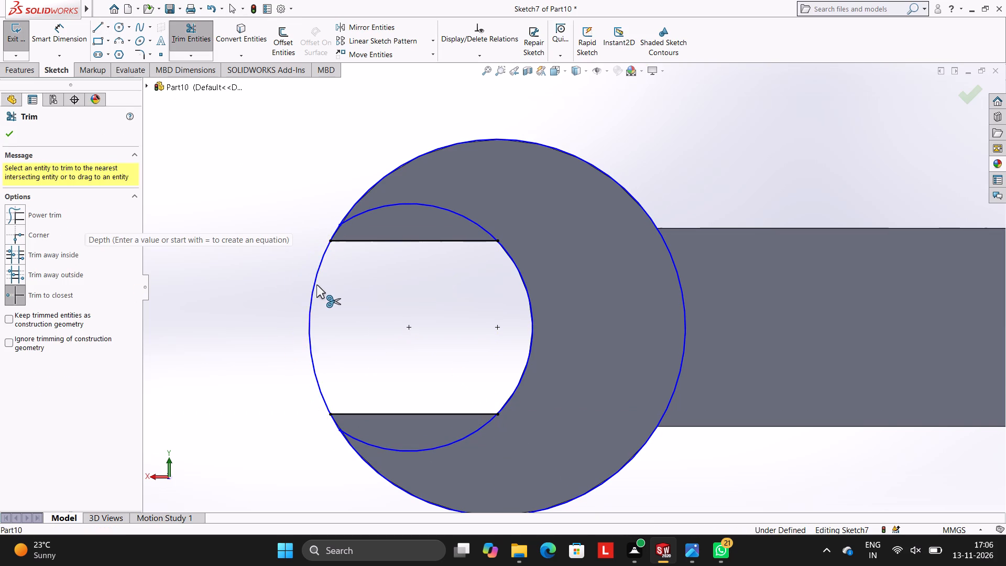
left_click(416, 200)
left_click(417, 204)
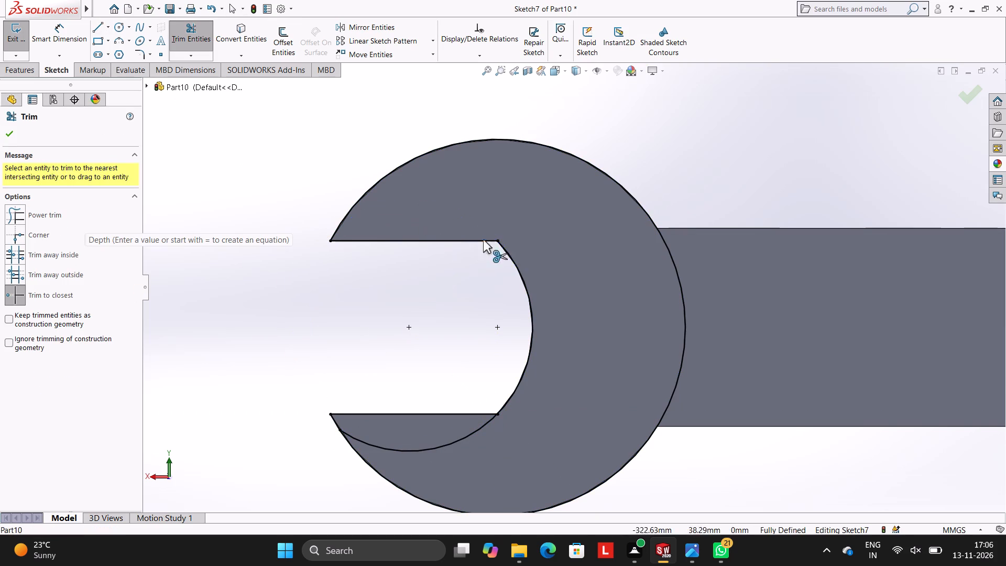
left_click(436, 448)
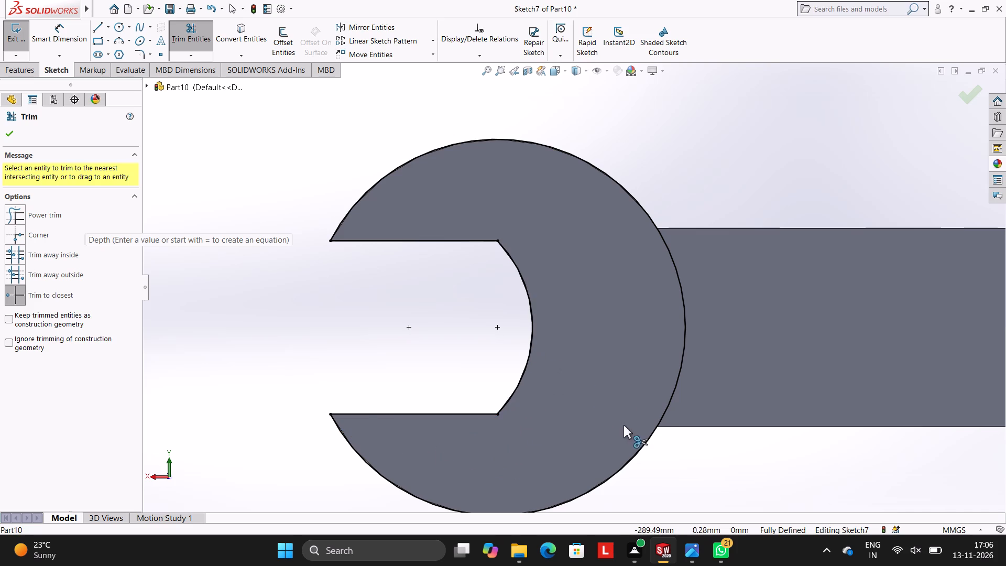
scroll(624, 425, "up", 2)
scroll(631, 426, "down", 1)
key("Escape")
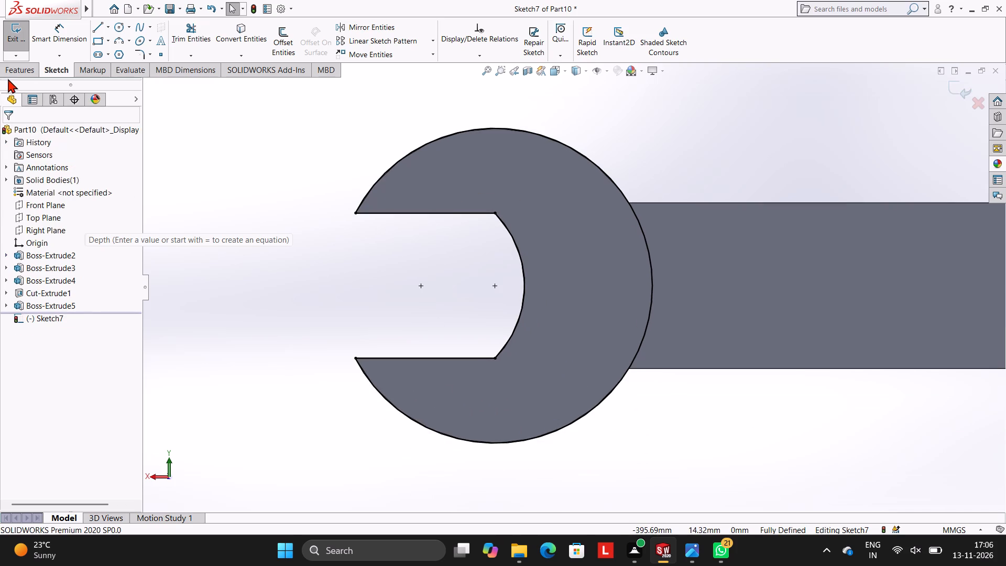
Extrude the open-jaw outline outward from the opposite face, keeping the preset depth, to thicken that side of the head.
left_click(19, 70)
left_click(9, 33)
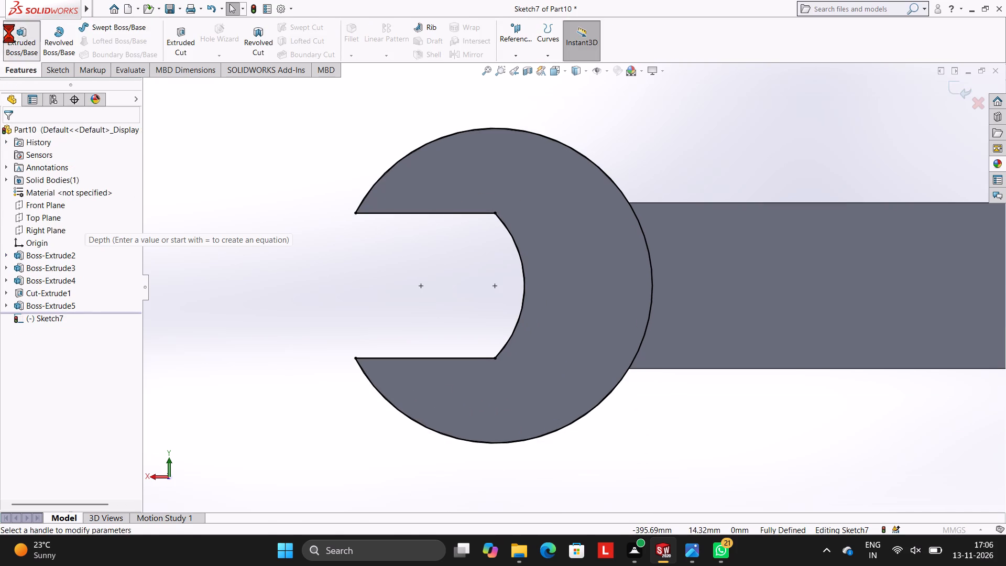
left_click(12, 139)
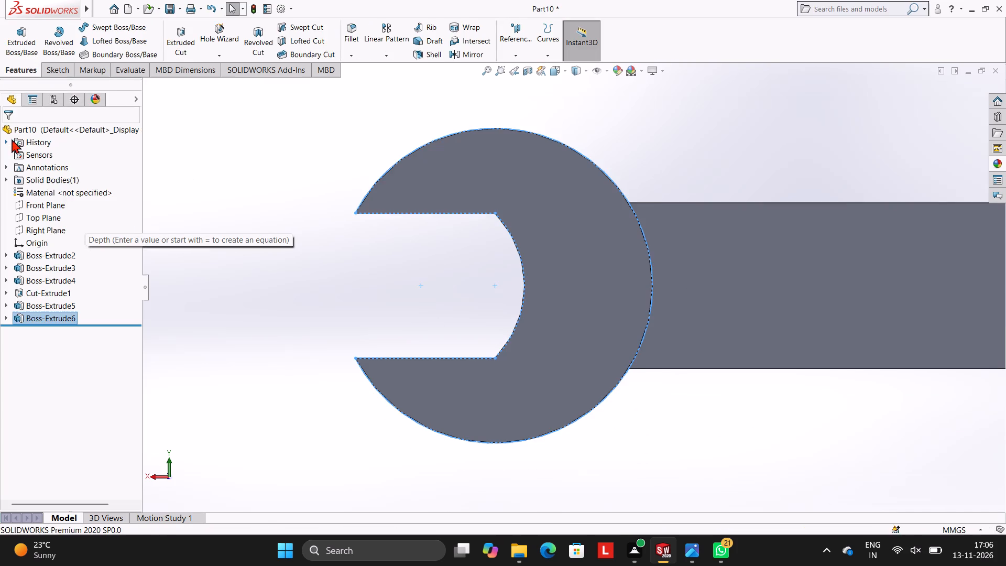
left_click(255, 140)
Examine the thickened head and its junction with the handle from several angles on both sides.
middle_click_drag(442, 239, 496, 292)
scroll(502, 287, "up", 3)
middle_click_drag(660, 284, 660, 321)
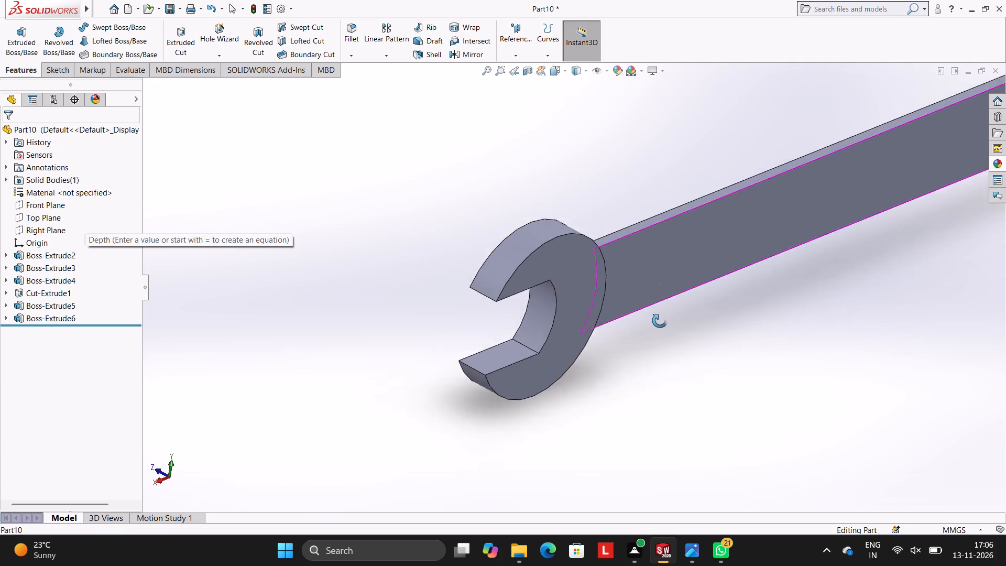
middle_click_drag(660, 321, 528, 298)
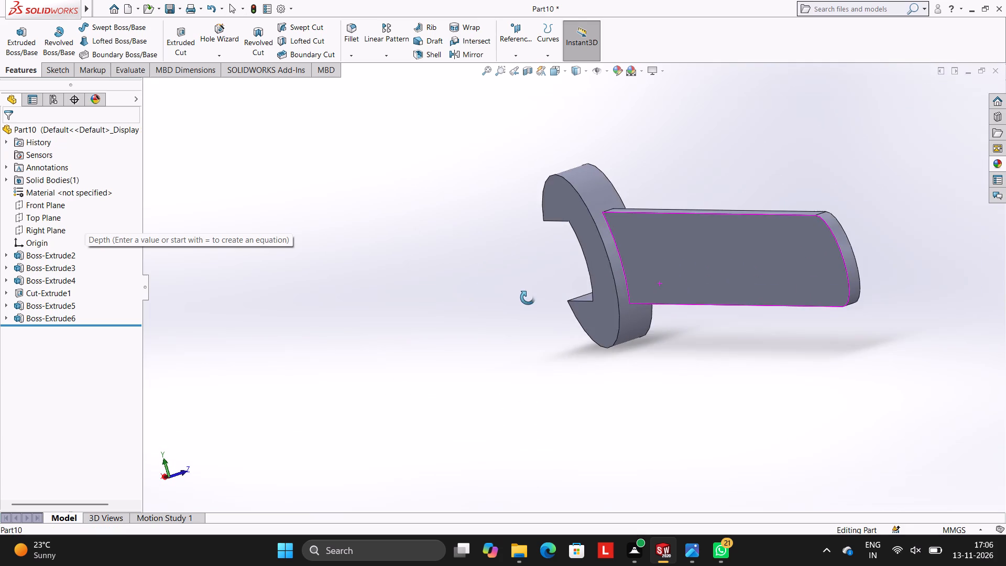
middle_click_drag(528, 298, 625, 269)
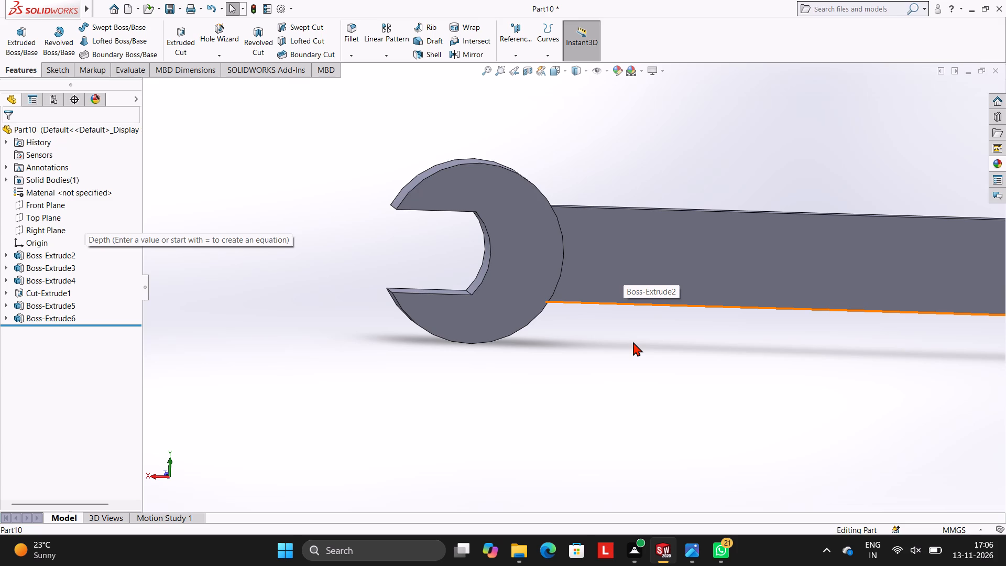
middle_click_drag(701, 348, 723, 269)
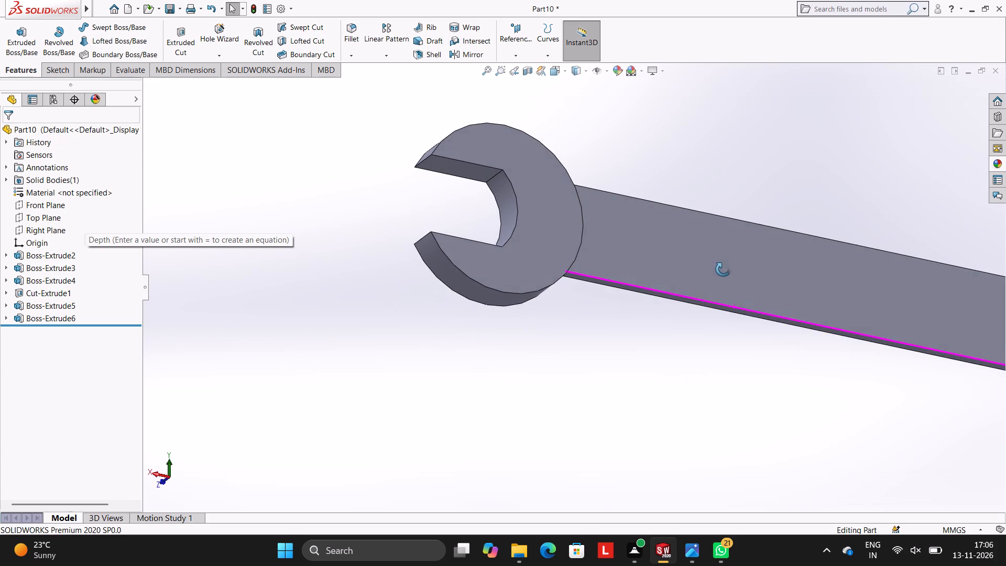
middle_click_drag(723, 269, 709, 275)
middle_click_drag(617, 281, 562, 390)
middle_click_drag(661, 204, 654, 273)
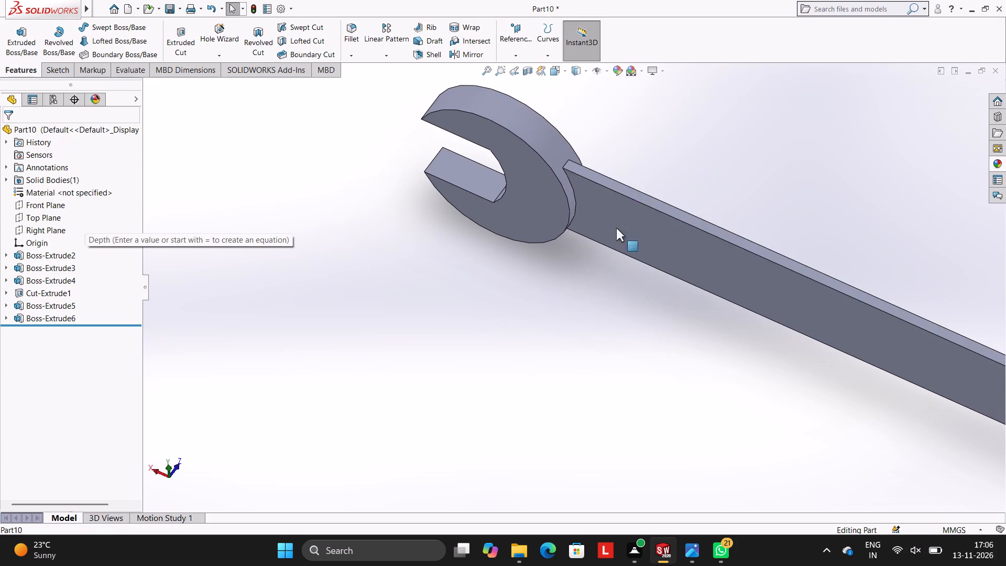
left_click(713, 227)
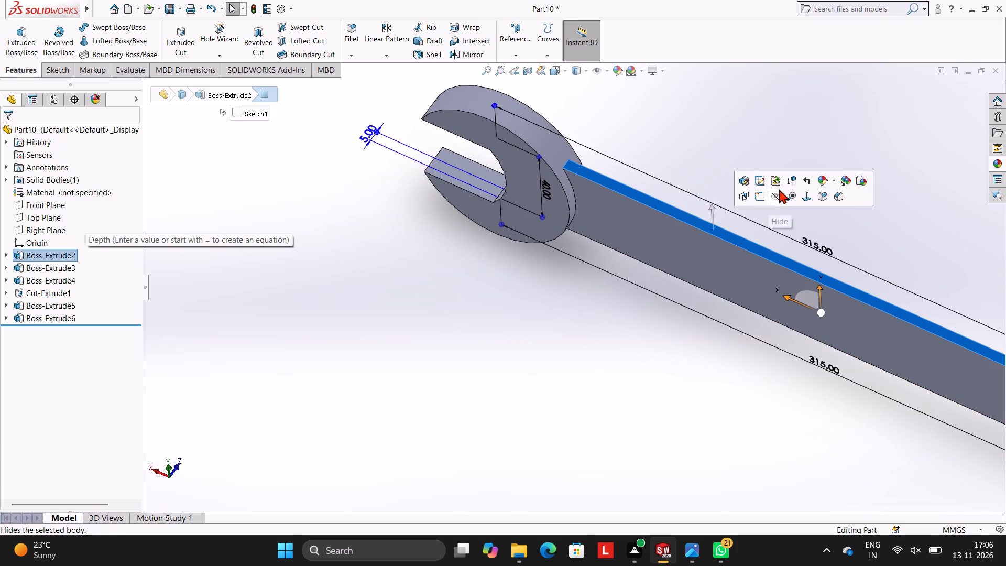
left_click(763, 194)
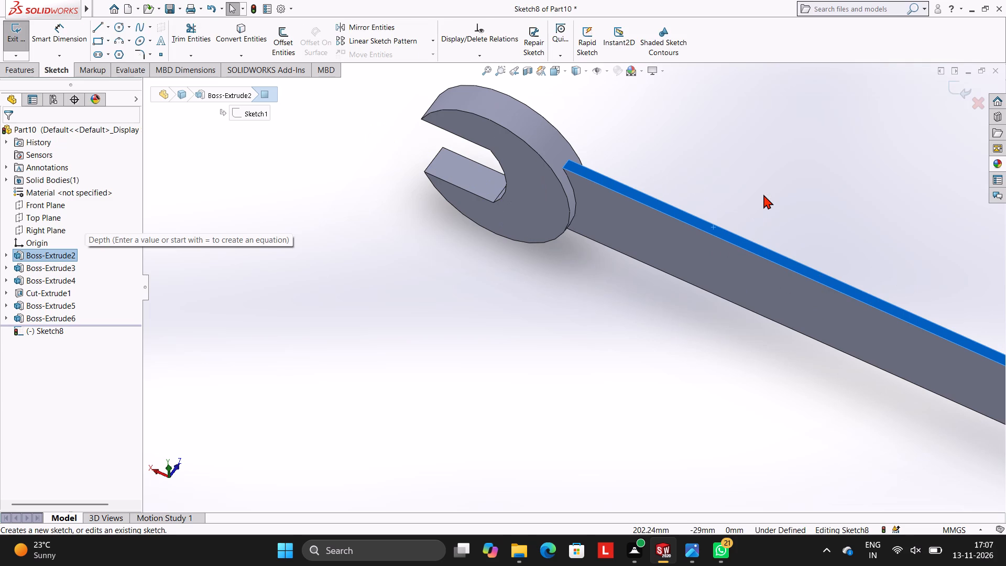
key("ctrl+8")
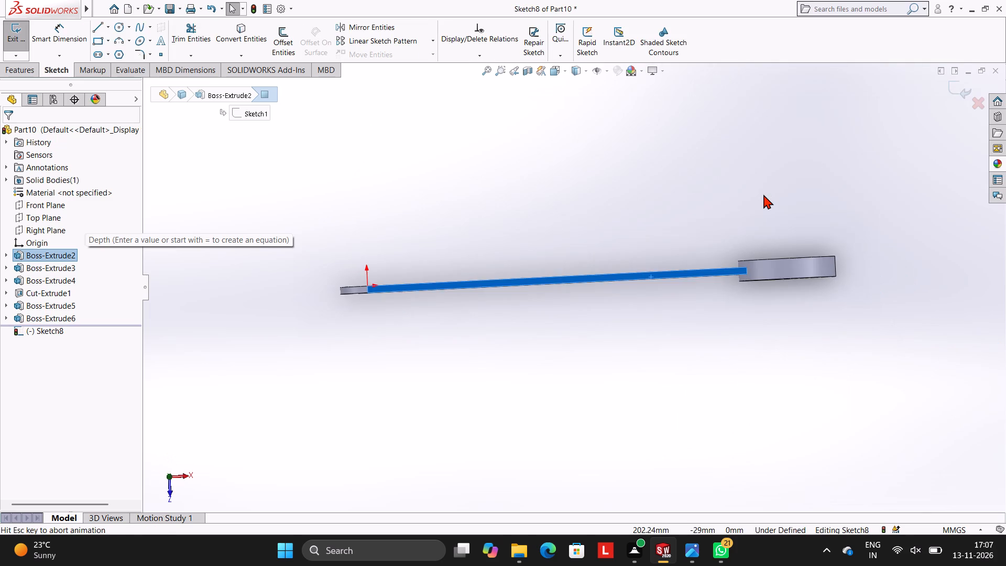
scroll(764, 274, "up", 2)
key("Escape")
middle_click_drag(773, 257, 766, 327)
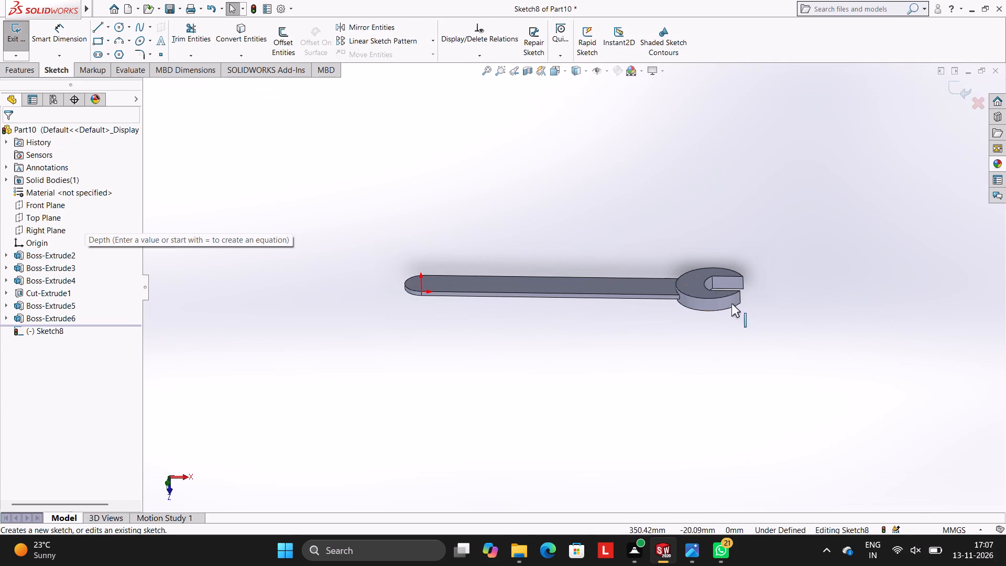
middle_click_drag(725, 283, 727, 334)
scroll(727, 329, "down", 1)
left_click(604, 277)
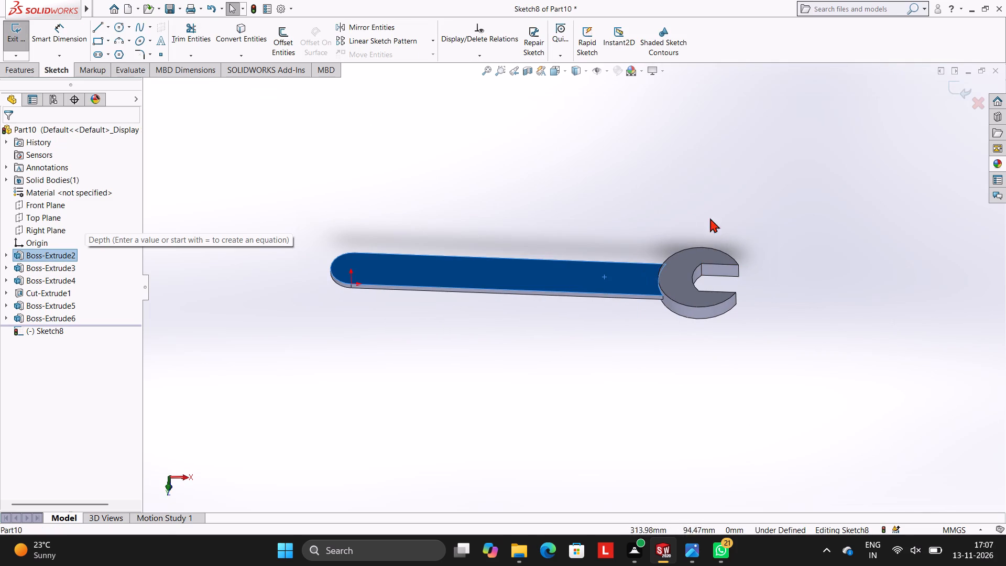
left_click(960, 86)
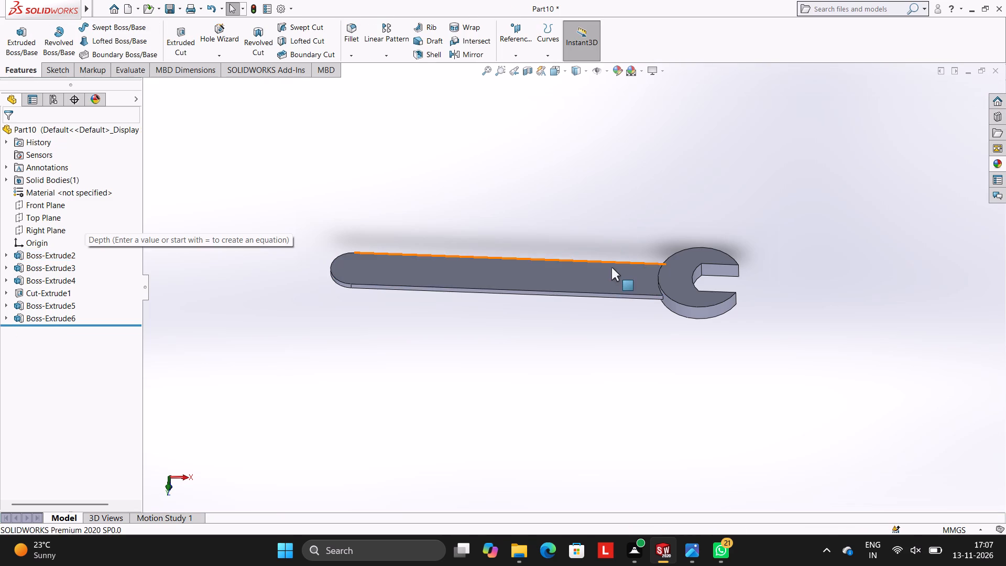
On the handle's broad flat face, sketch a 30 mm radius three-point arc joining the handle's upper edge to the round head.
left_click(611, 270)
left_click(653, 241)
key("ctrl+8")
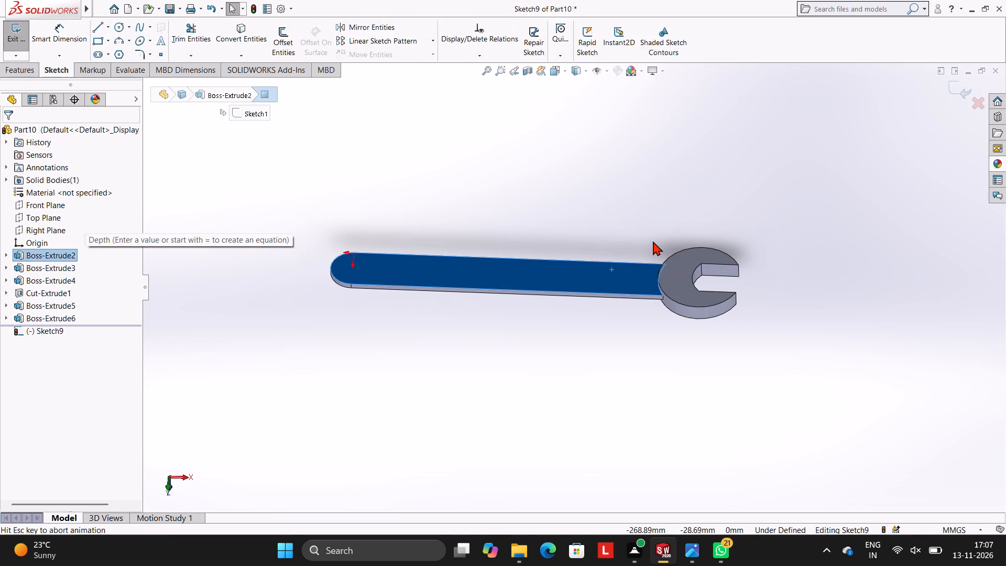
scroll(677, 270, "up", 3)
scroll(662, 271, "down", 3)
scroll(505, 262, "down", 2)
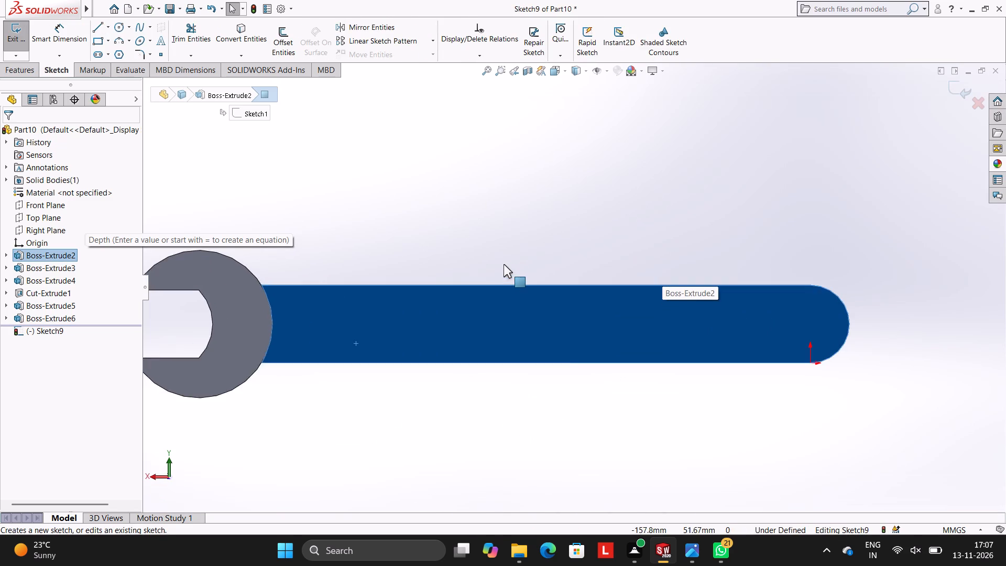
scroll(497, 268, "up", 1)
scroll(401, 290, "up", 1)
scroll(401, 290, "down", 2)
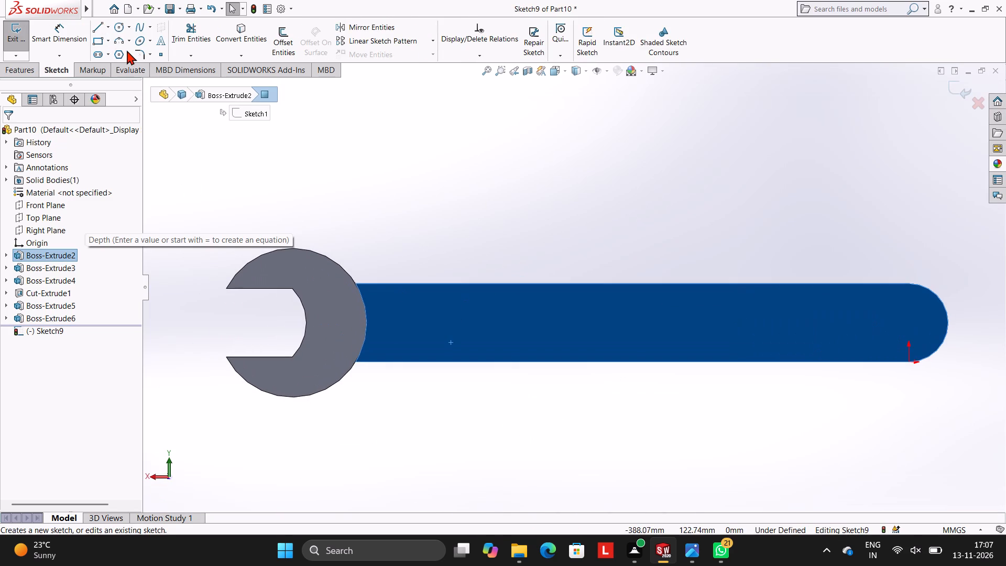
left_click(119, 42)
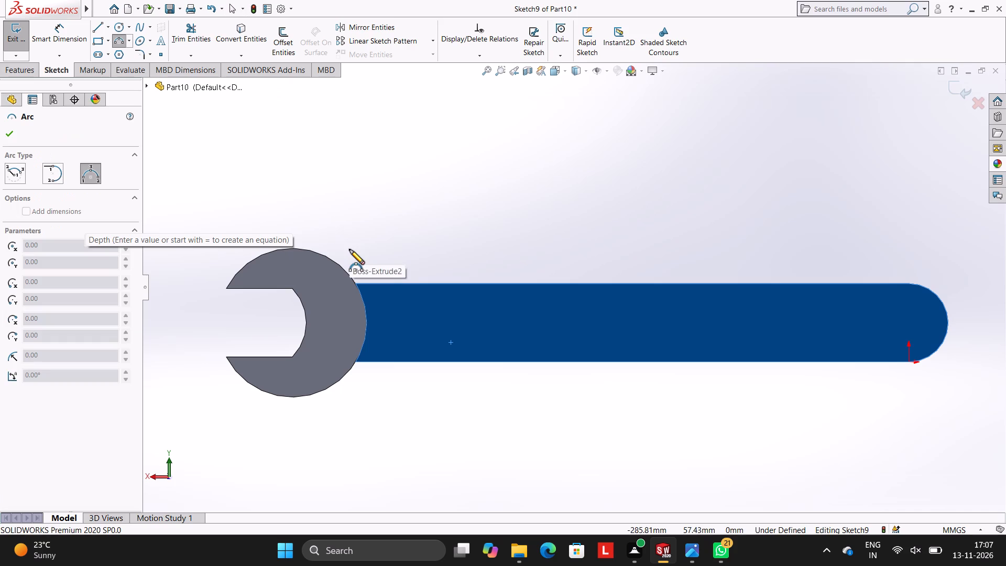
left_click(386, 284)
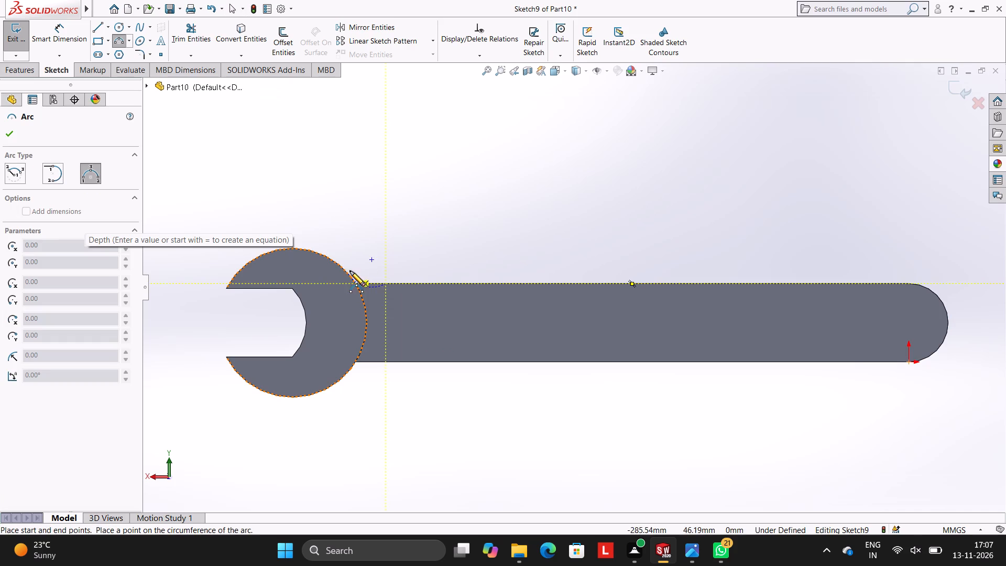
left_click(340, 266)
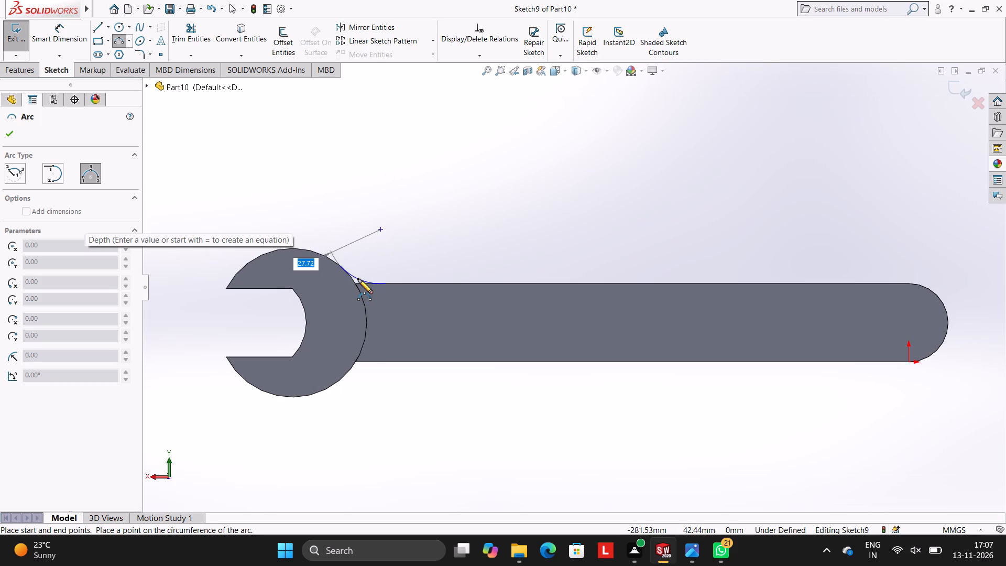
type("30")
key("Return")
key("Escape")
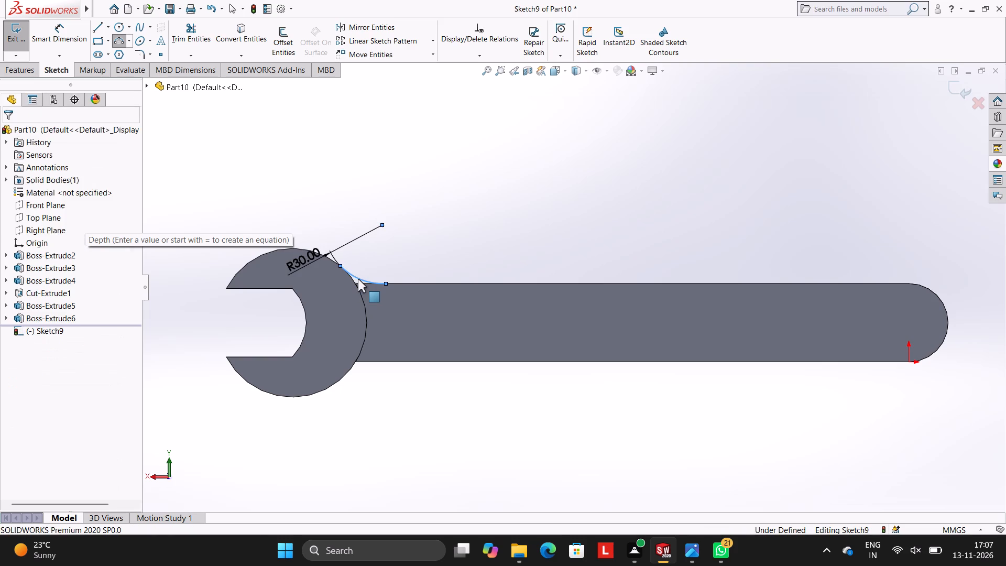
key("Escape")
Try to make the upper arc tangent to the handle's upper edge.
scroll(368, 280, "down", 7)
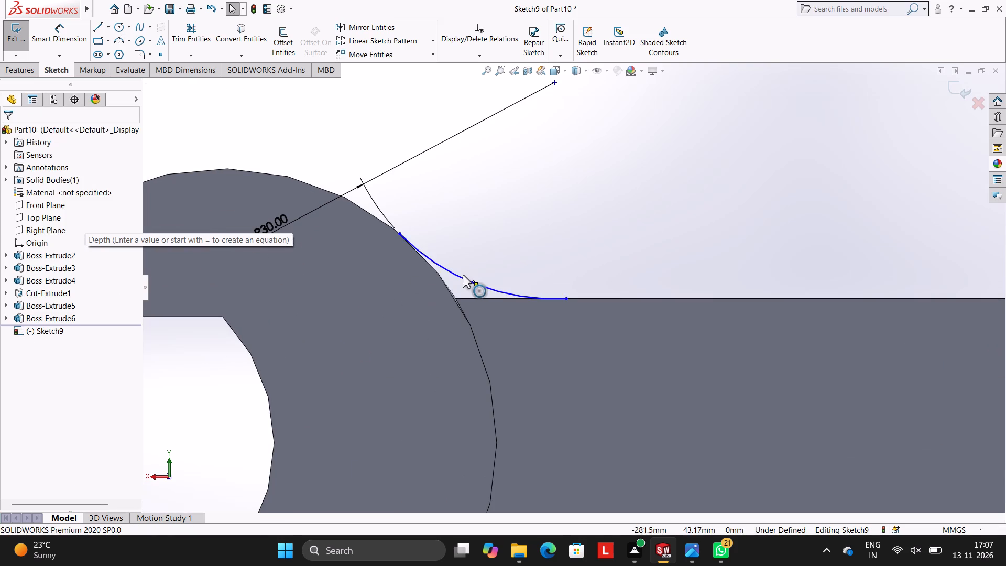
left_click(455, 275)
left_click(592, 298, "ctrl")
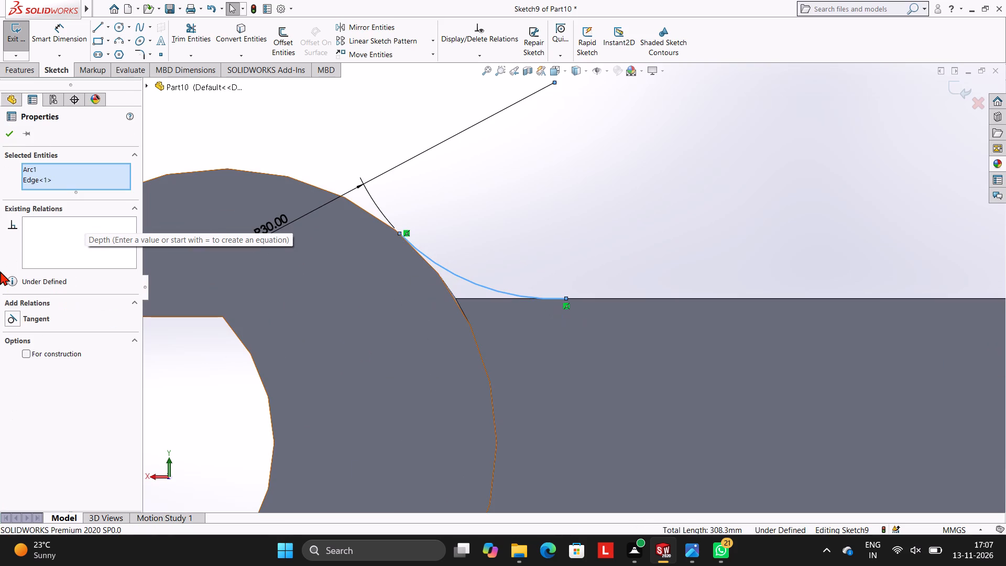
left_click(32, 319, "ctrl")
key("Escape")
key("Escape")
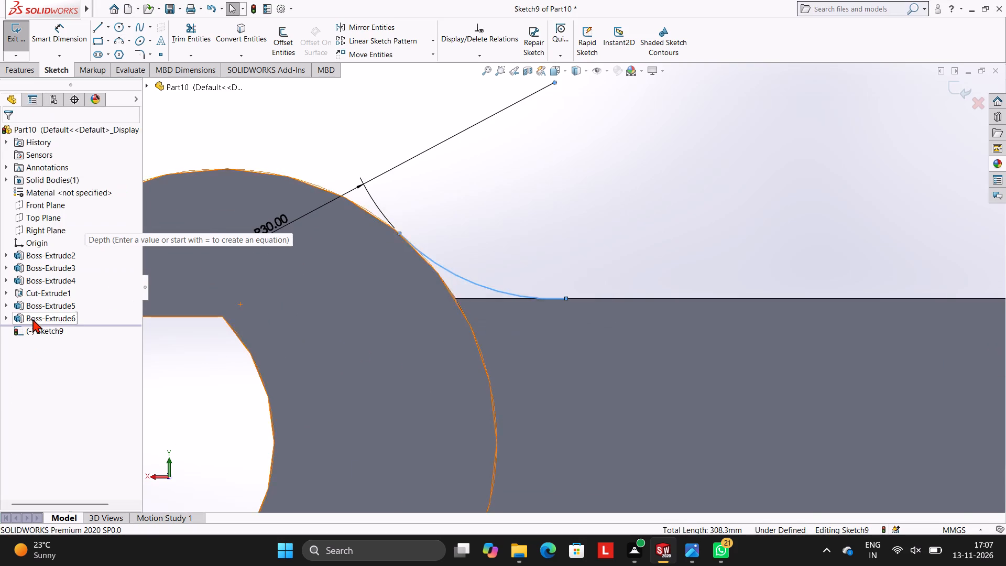
Make the upper arc tangent to the head's outer round edge.
left_click(444, 270)
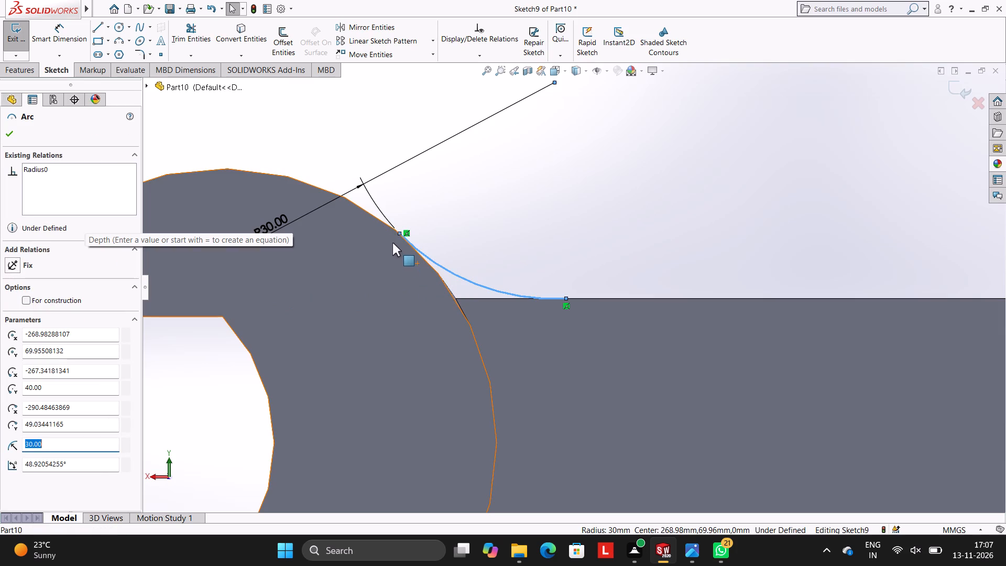
left_click(379, 221, "ctrl")
key("Escape")
key("Escape")
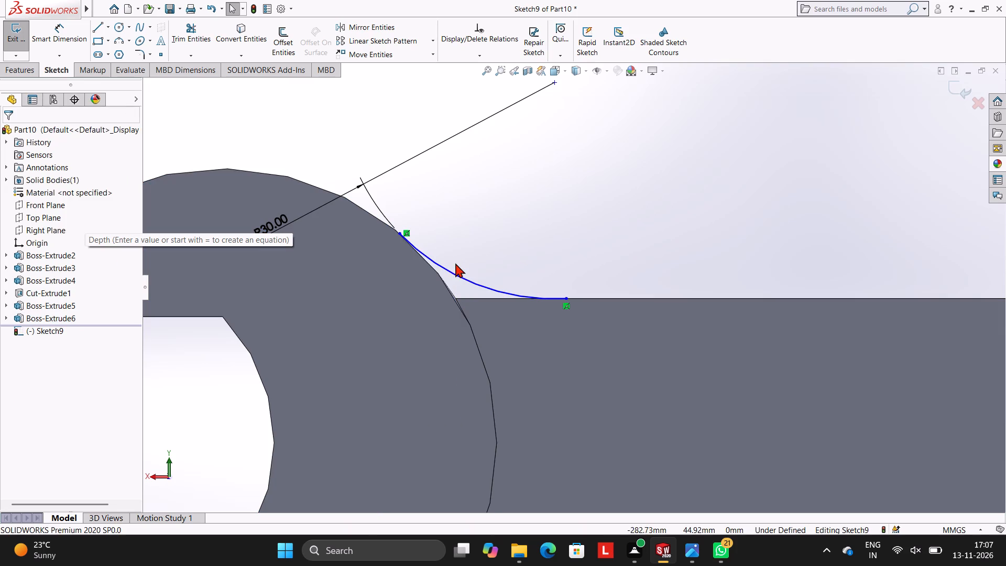
left_click(440, 265)
left_click(375, 217, "ctrl")
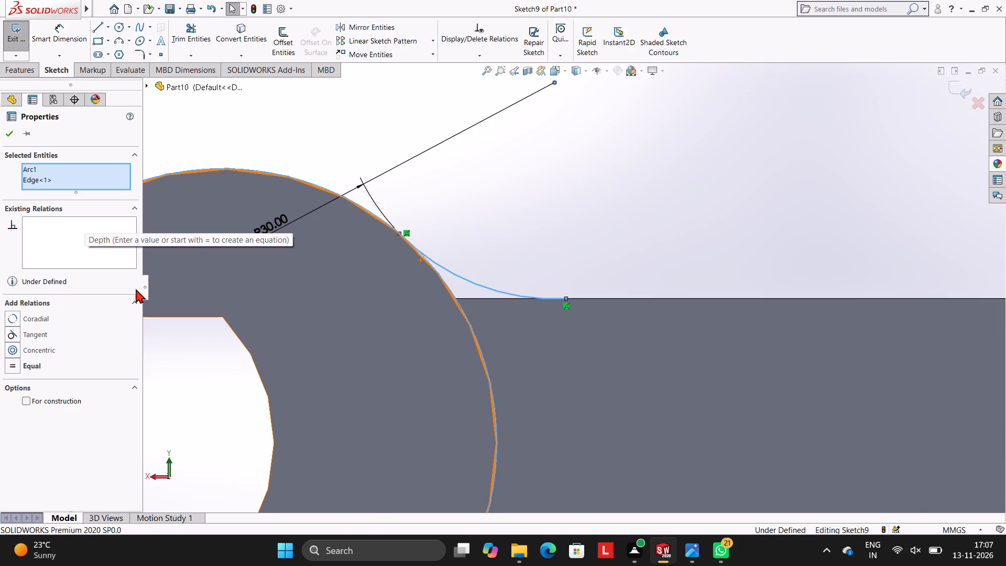
left_click(40, 335, "ctrl")
key("Escape")
key("Escape")
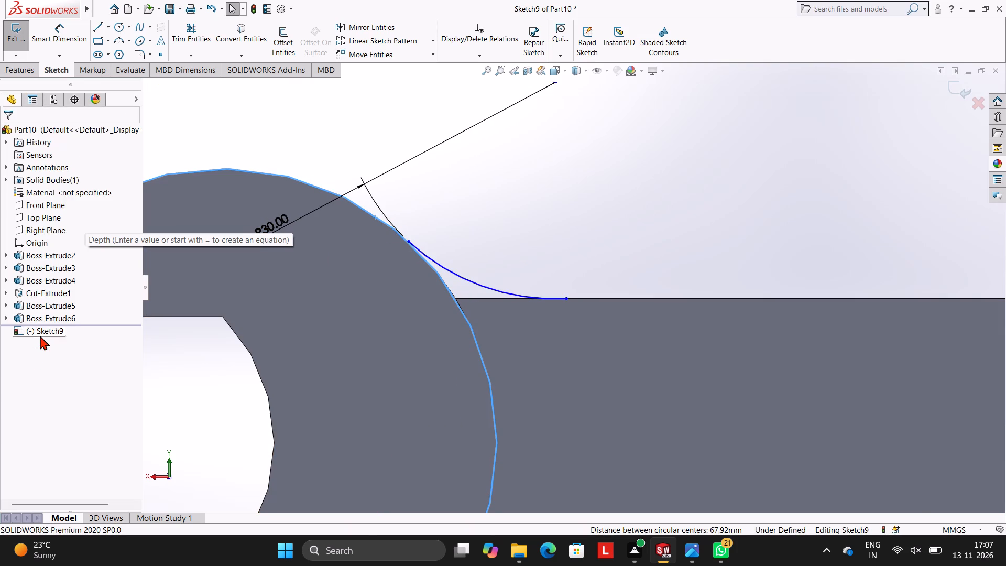
key("Escape")
key("Escape")
key("Escape")
Make the upper arc tangent to the handle's upper straight edge.
scroll(474, 277, "down", 2)
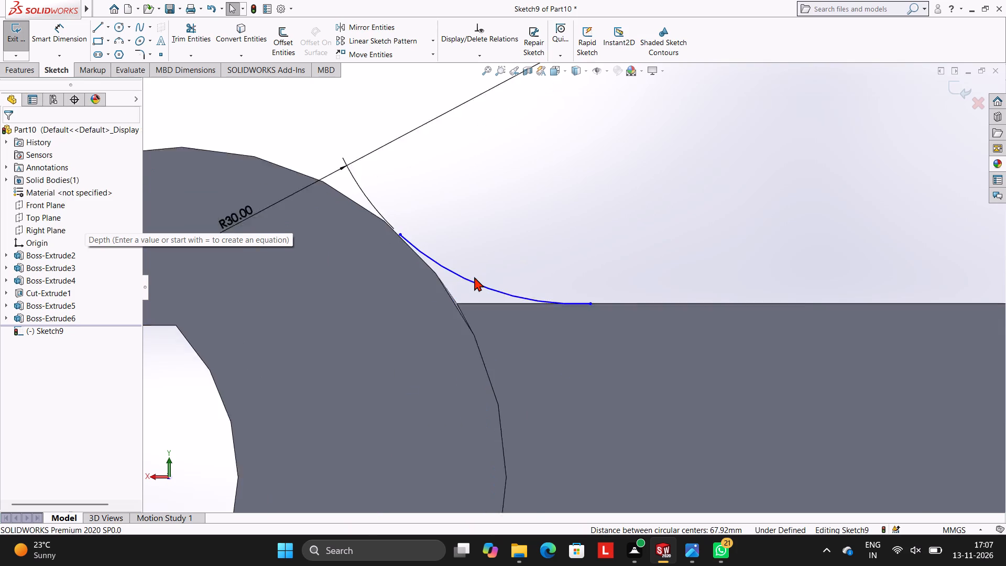
scroll(474, 277, "down", 2)
scroll(474, 277, "up", 3)
scroll(532, 327, "up", 2)
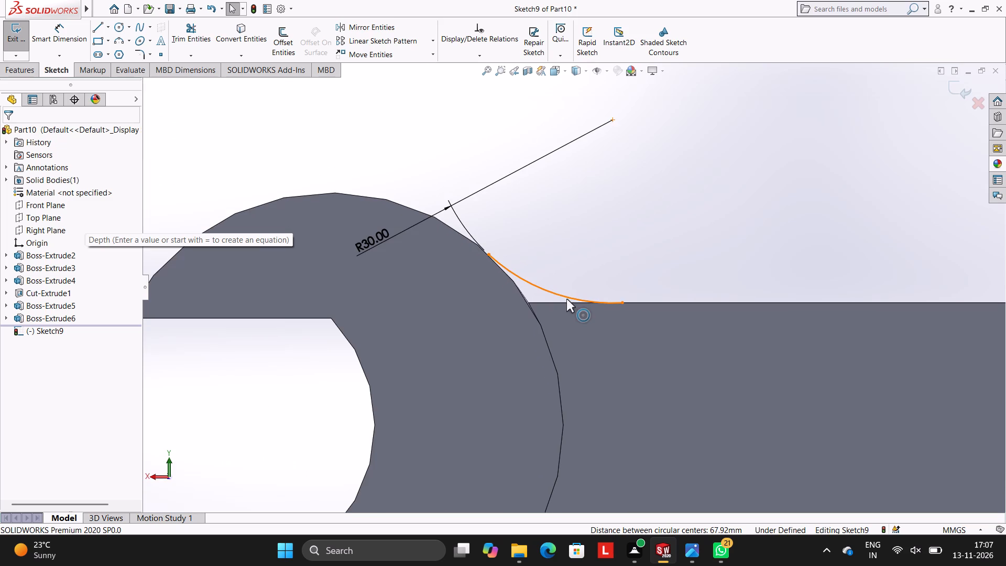
left_click(566, 299)
left_click(652, 304, "ctrl")
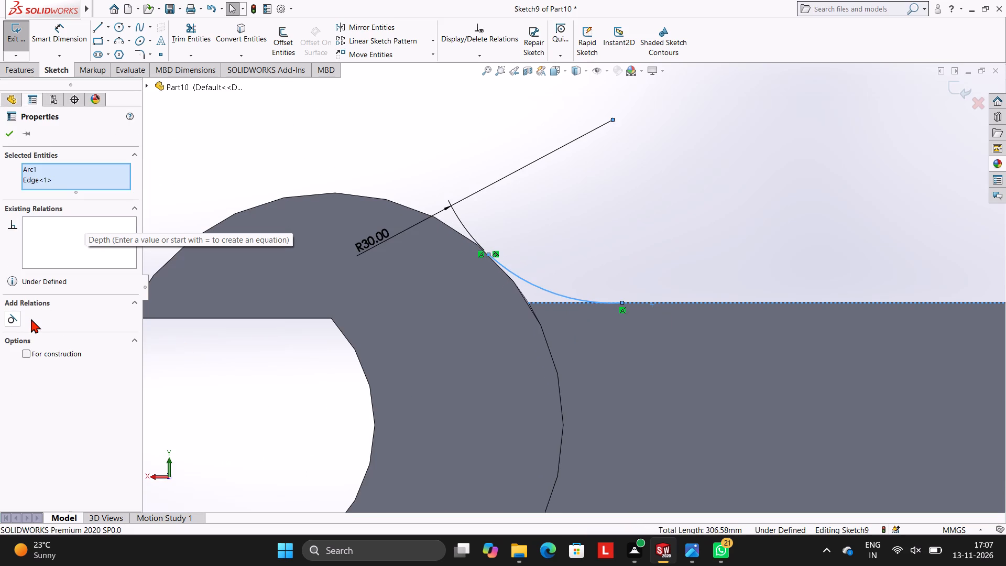
left_click(31, 319, "ctrl")
key("Escape")
key("Escape")
Sketch a matching 30 mm radius three-point arc from the head's outer edge to the handle's lower edge, level with the upper arc's ends.
scroll(561, 321, "down", 3)
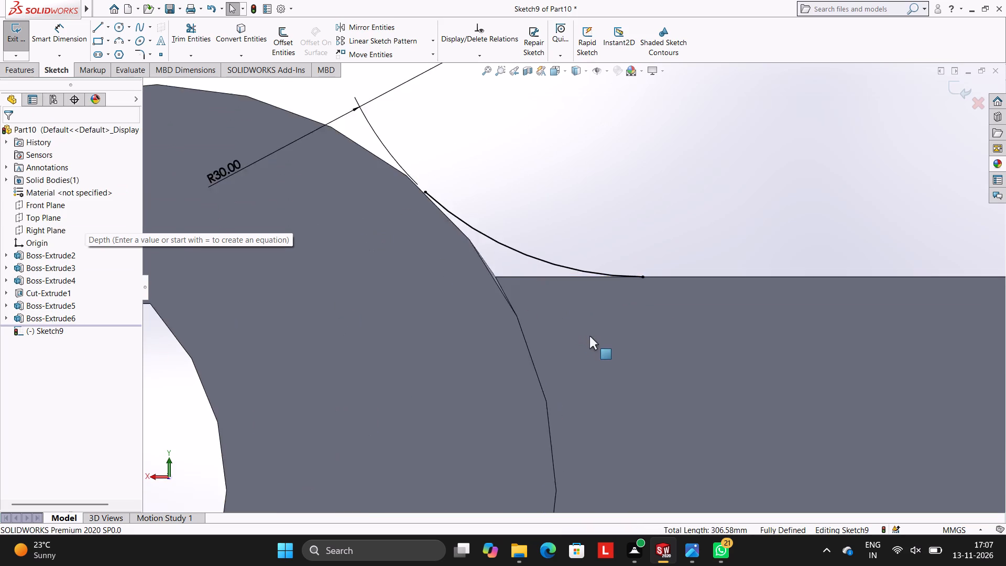
scroll(597, 340, "up", 10)
scroll(614, 376, "down", 3)
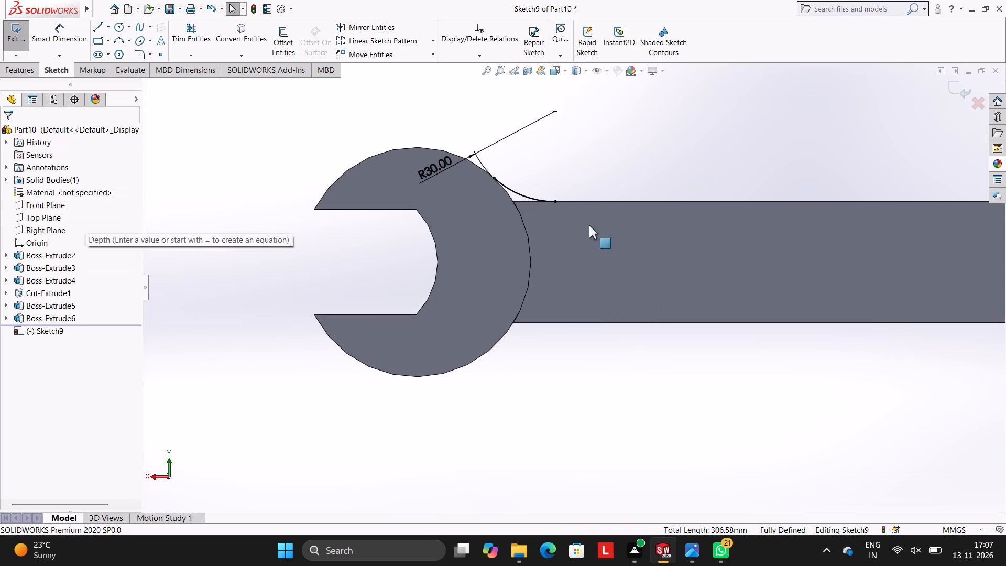
scroll(615, 251, "down", 3)
scroll(615, 251, "up", 3)
scroll(603, 296, "down", 1)
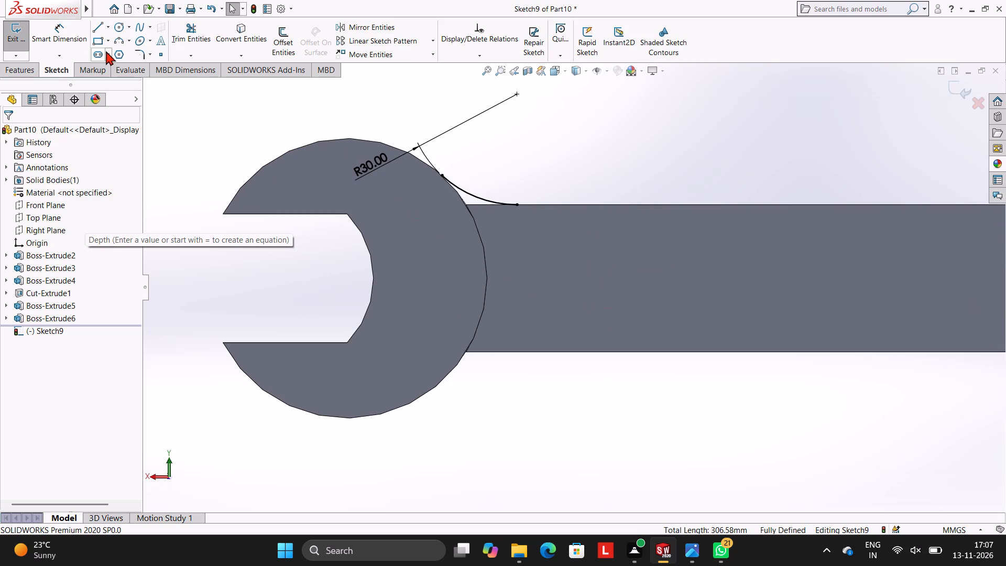
left_click(115, 41)
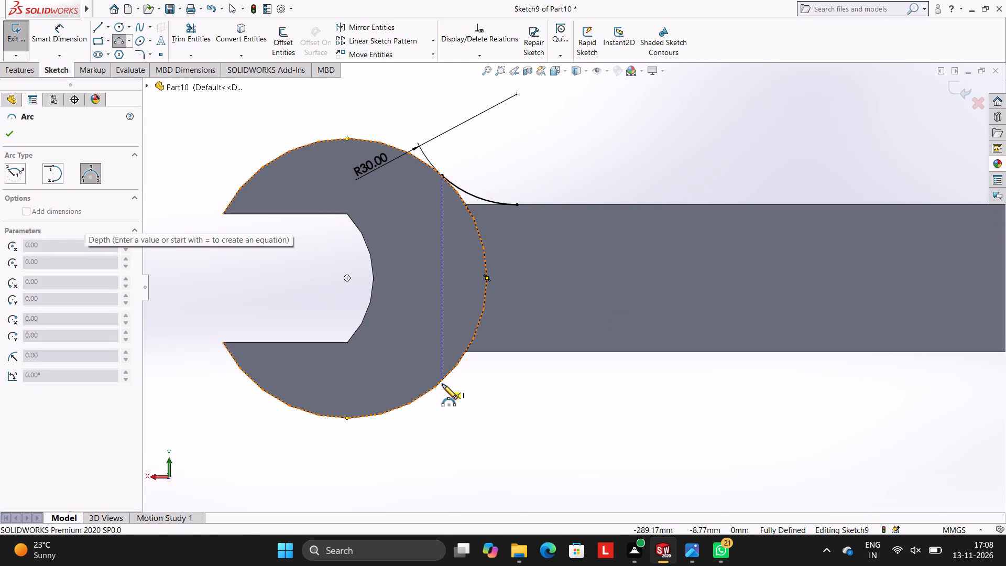
left_click(442, 384)
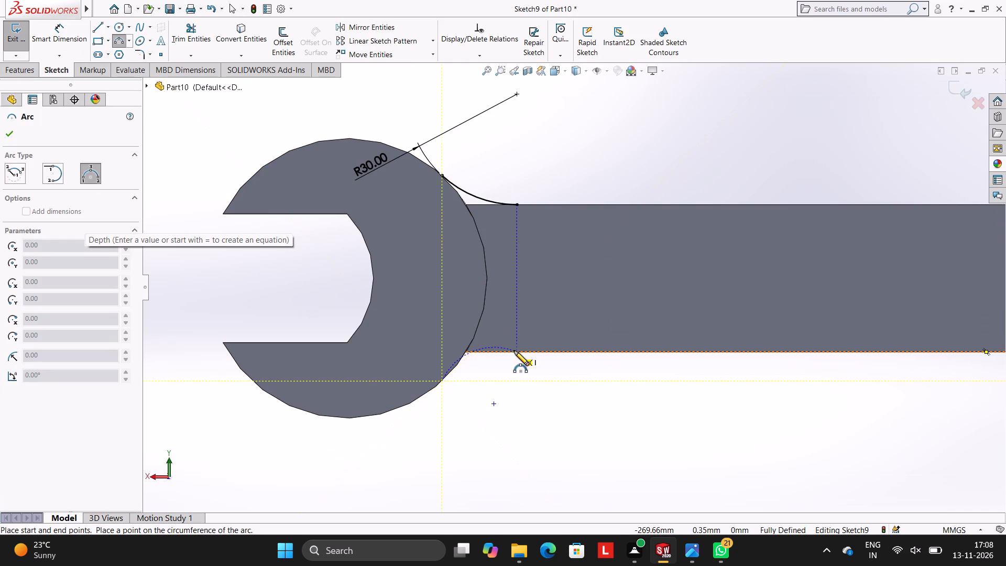
left_click(514, 351)
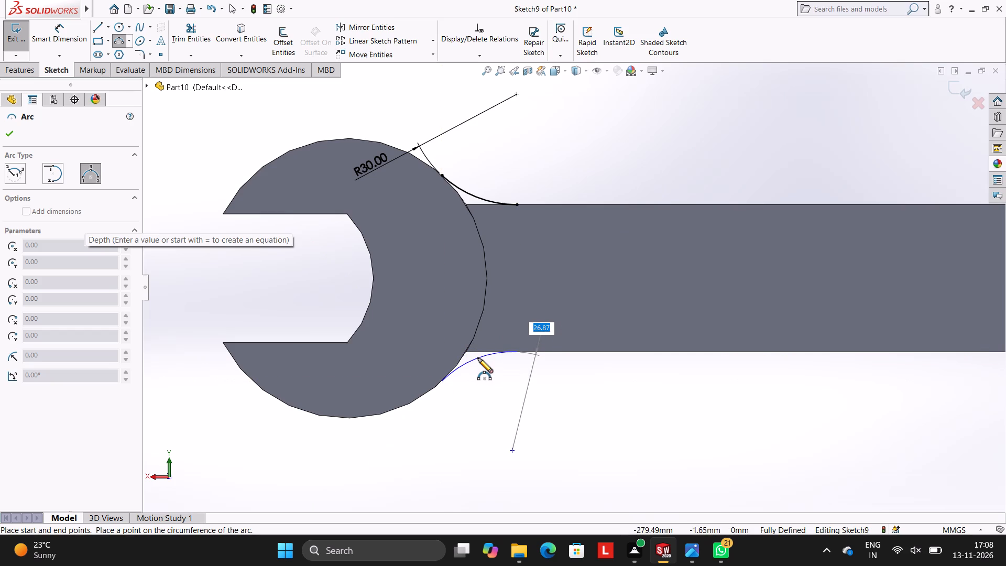
type("30")
key("Return")
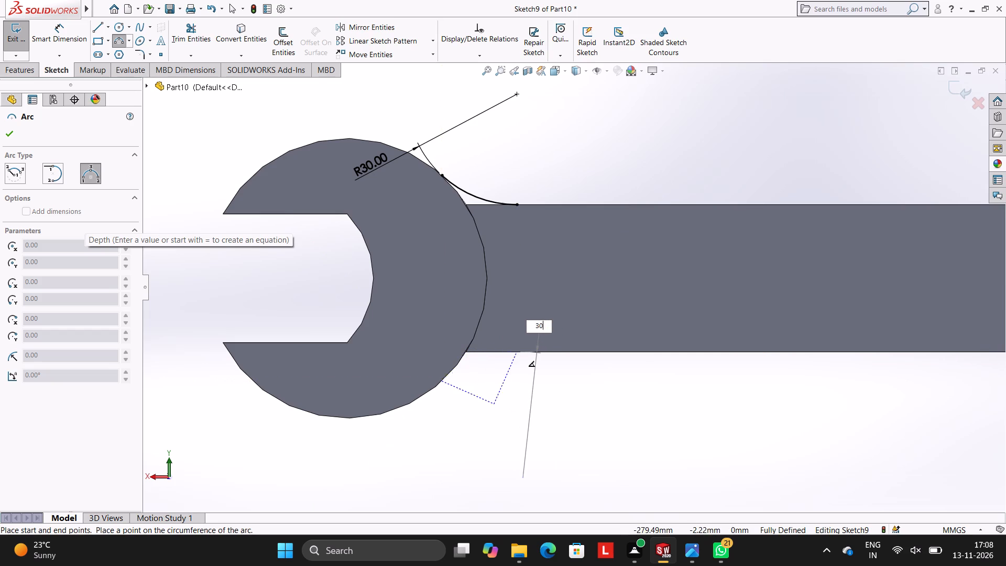
key("Escape")
key("Escape")
key("Escape")
key("Escape")
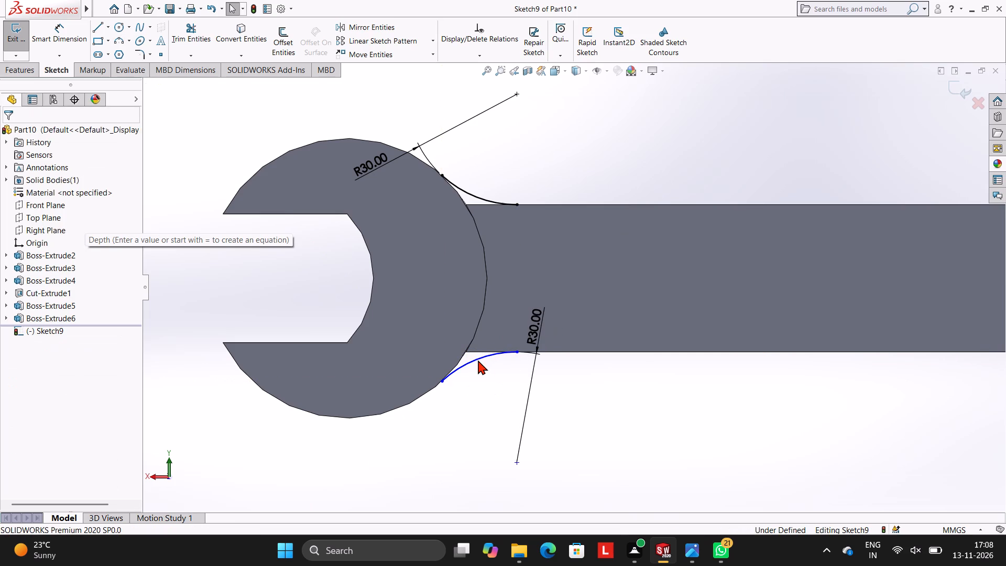
Make the lower arc tangent to both the head's outer round edge and the handle's lower straight edge.
left_click_drag(473, 363, 469, 369)
left_click(417, 399, "ctrl")
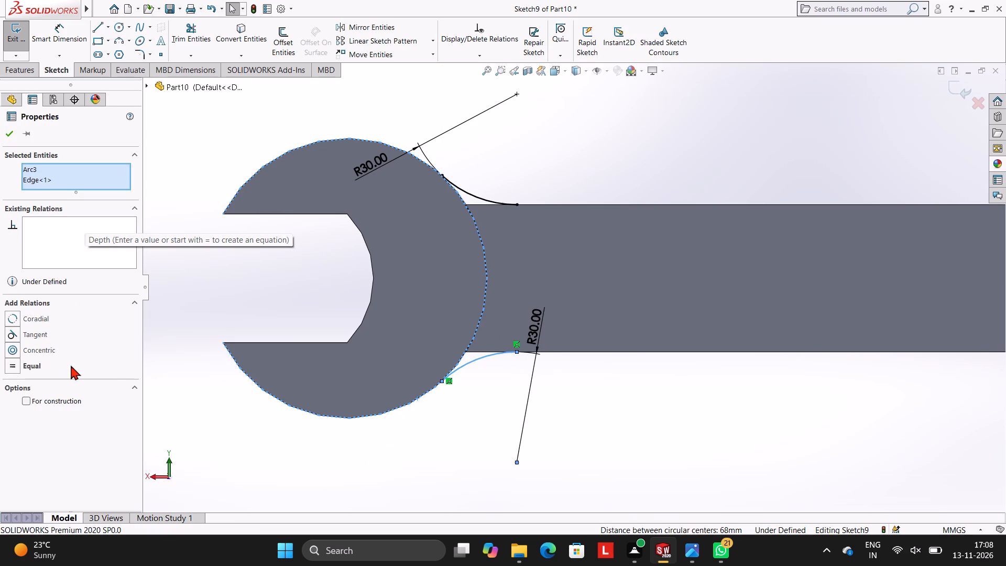
left_click(33, 330, "ctrl")
key("Escape")
key("Escape")
key("Escape")
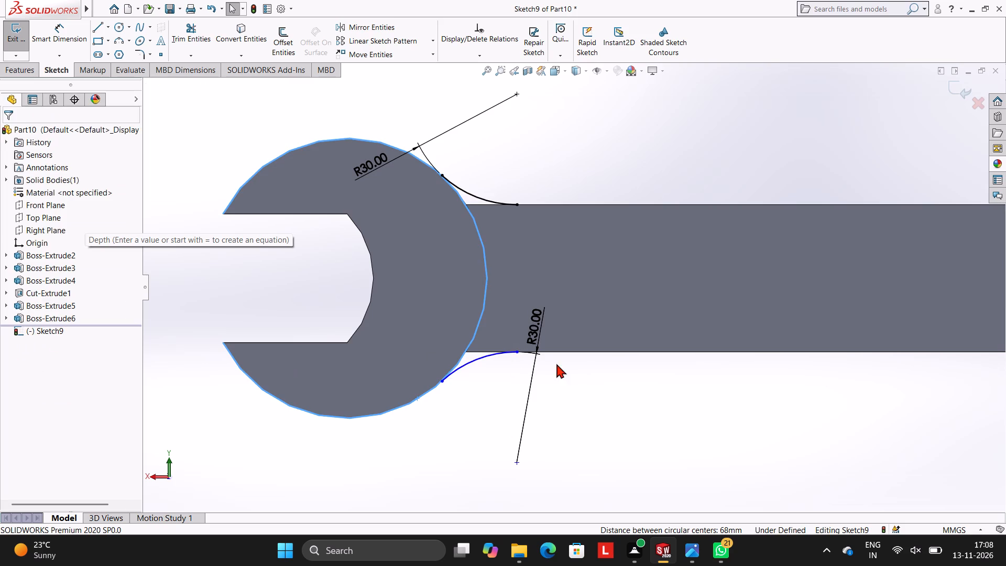
left_click(493, 357)
left_click(556, 353, "ctrl")
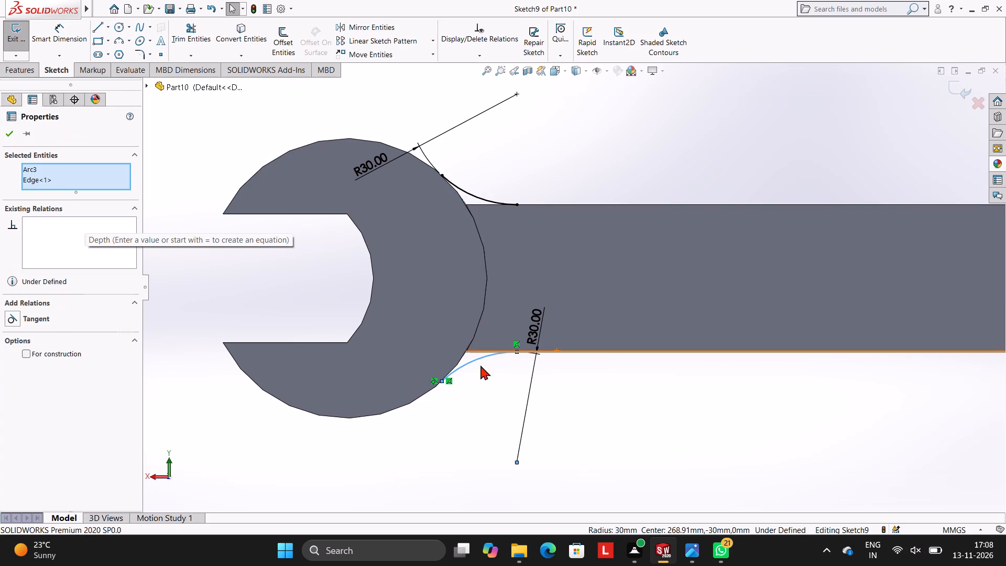
left_click(47, 315, "ctrl")
key("Escape")
key("Escape")
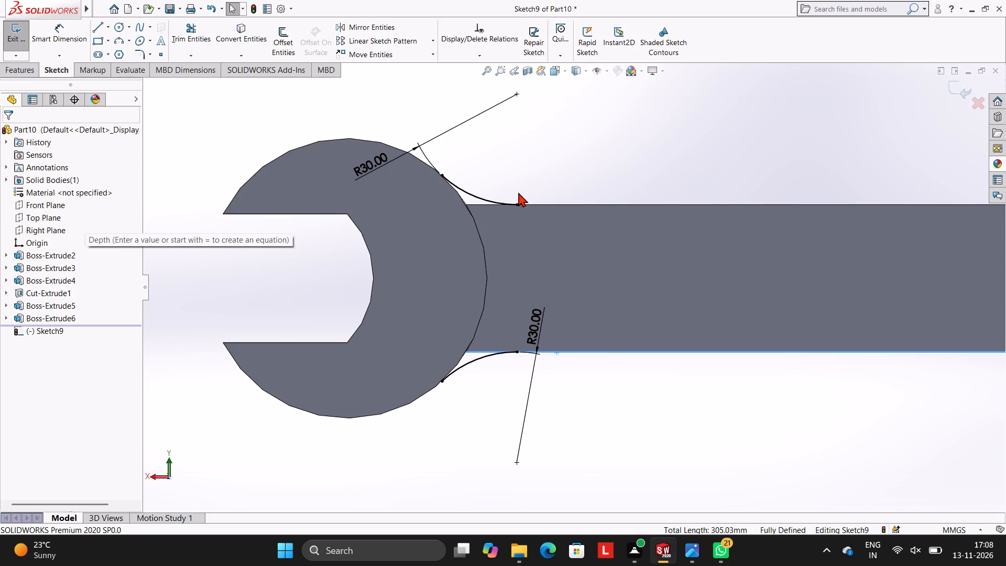
Sketch a 38 mm radius circle centred on the jaw head, matching the head's outer round edge.
scroll(523, 195, "down", 3)
scroll(566, 283, "up", 2)
left_click(116, 27)
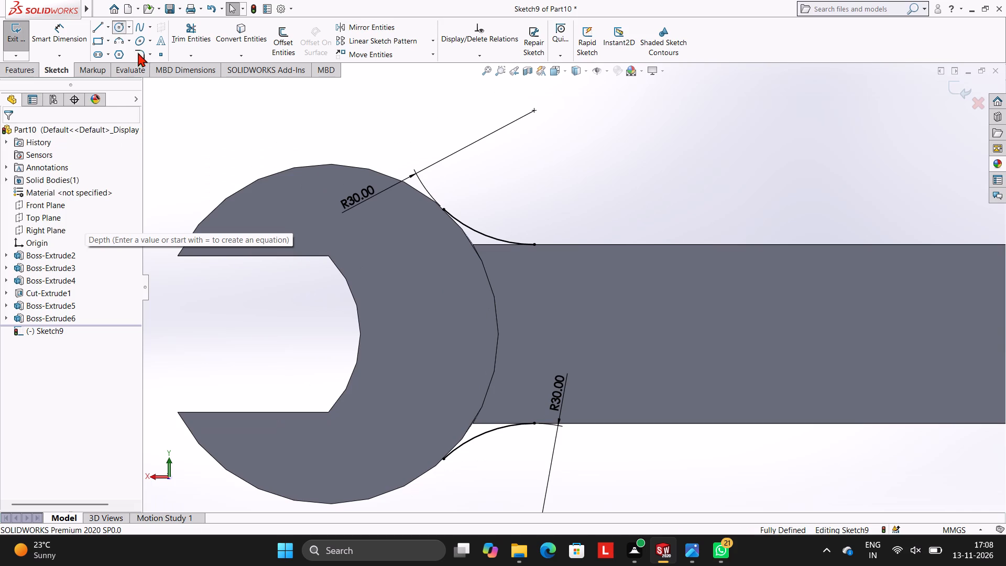
left_click(329, 334)
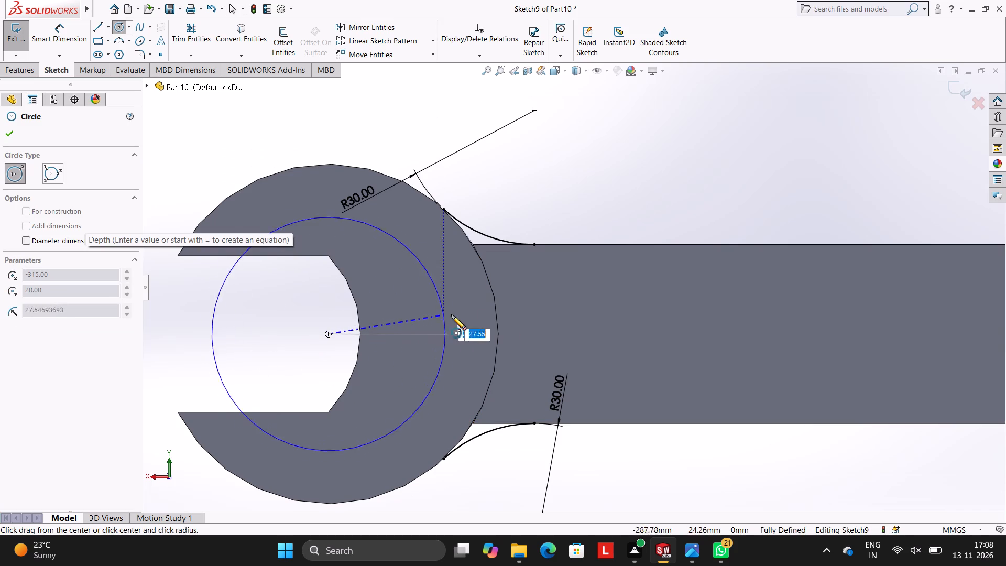
left_click(497, 322)
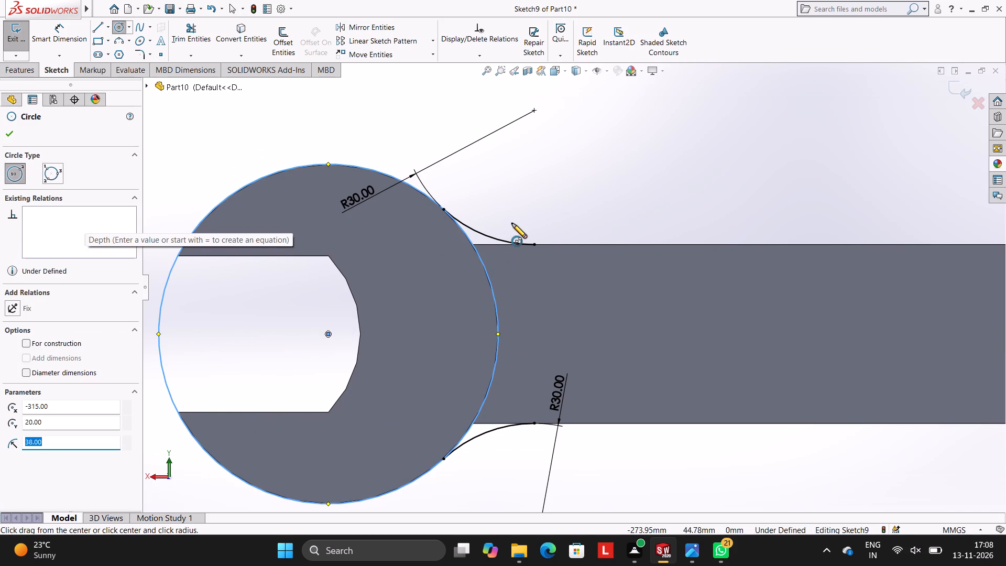
key("Escape")
key("Escape")
key("Escape")
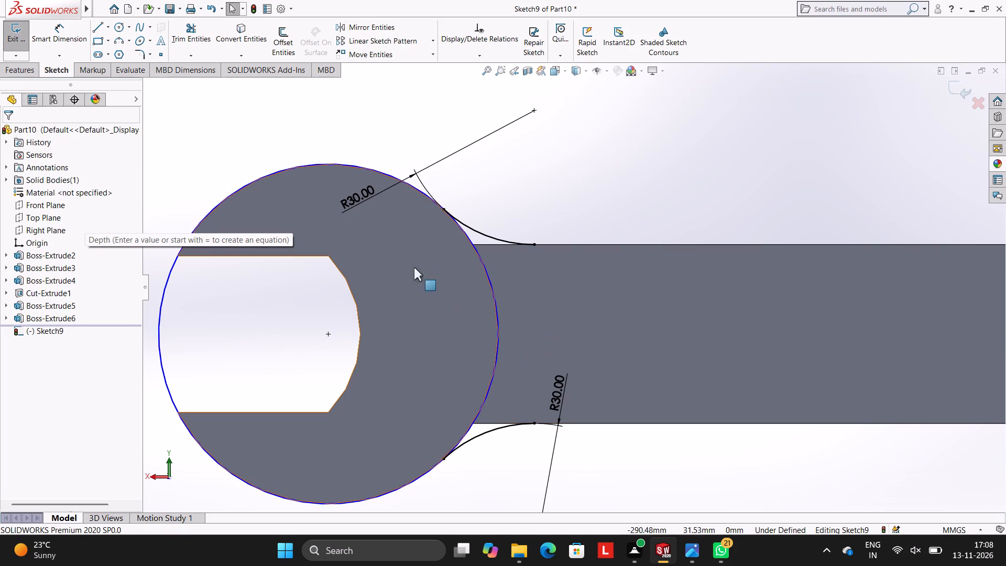
Trim the head circle's jaw-side portion, keeping only the part between the two blend arcs on the handle side.
left_click(184, 41)
left_click(243, 188)
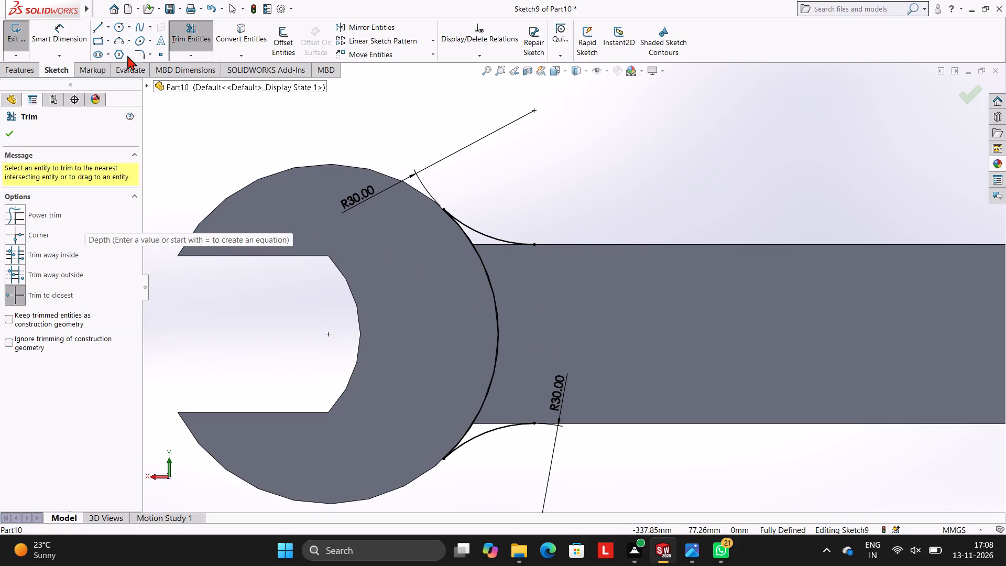
Sketch a horizontal line about 17 mm long from the upper arc's handle end, along the handle's upper edge into the head.
left_click(97, 30)
scroll(519, 192, "down", 2)
scroll(519, 242, "down", 3)
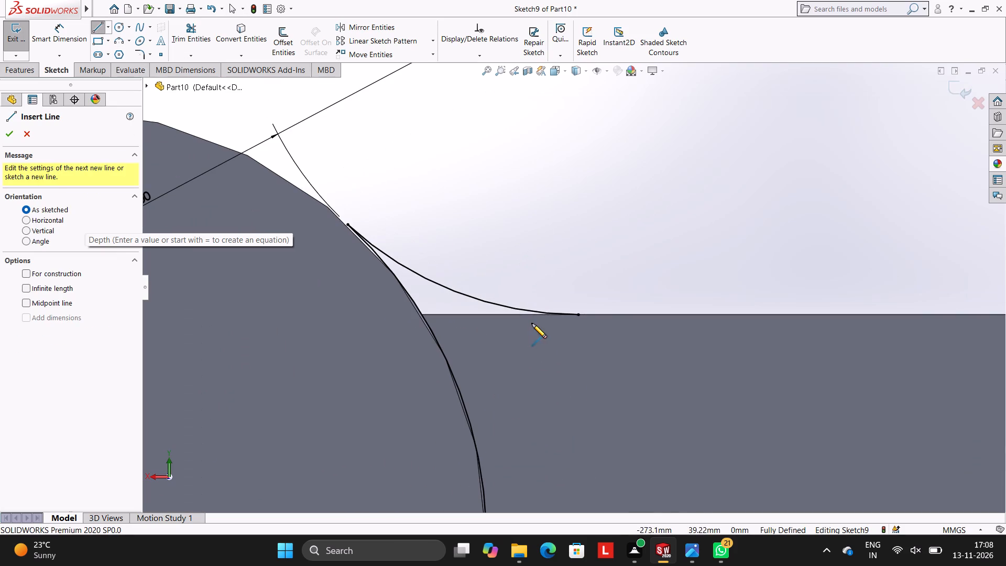
left_click(576, 312)
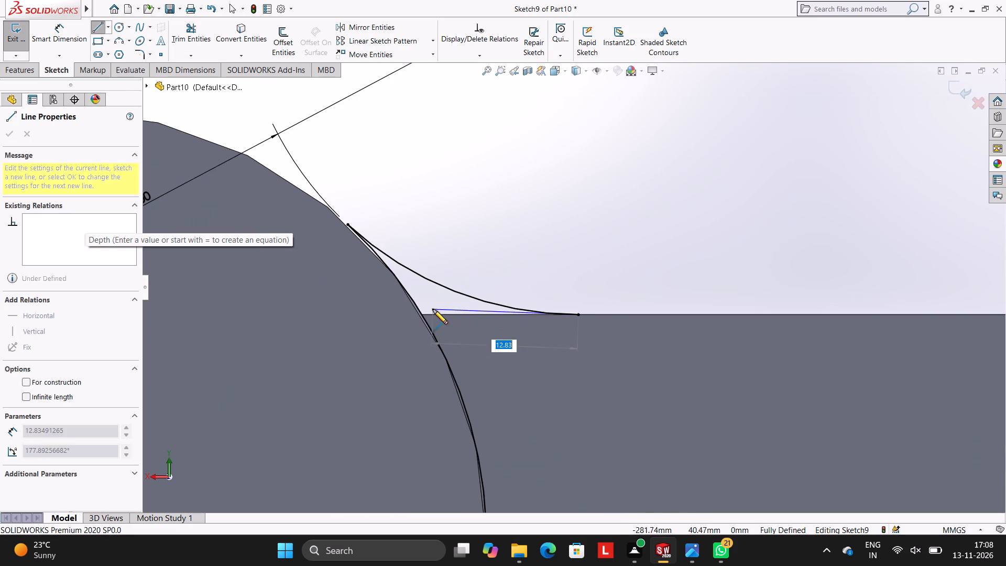
left_click(387, 316)
key("Escape")
key("Escape")
Sketch a horizontal line from the lower arc's handle end, along the handle's lower edge into the head.
scroll(607, 380, "up", 8)
scroll(629, 393, "down", 4)
left_click(100, 26)
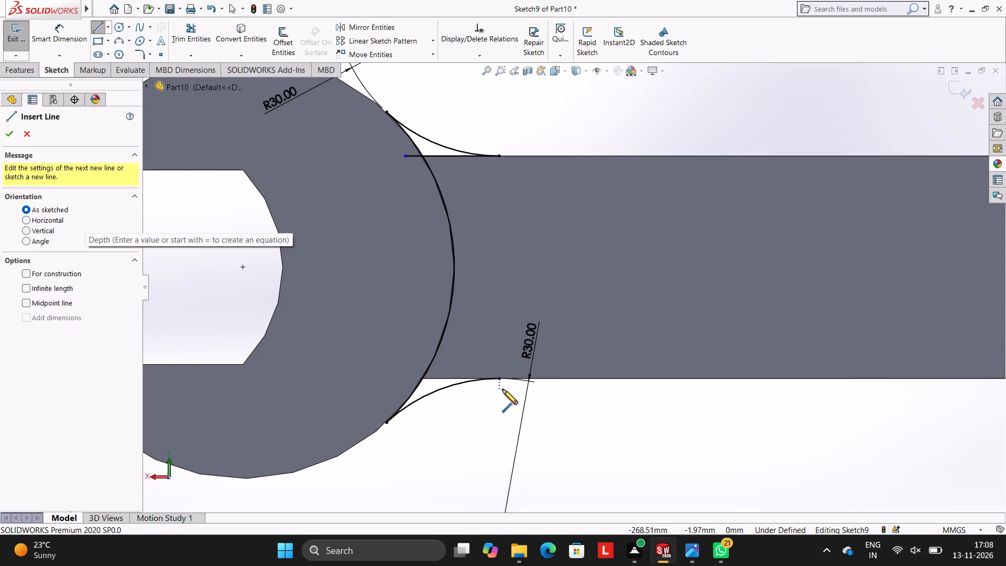
scroll(504, 389, "down", 4)
left_click(514, 339)
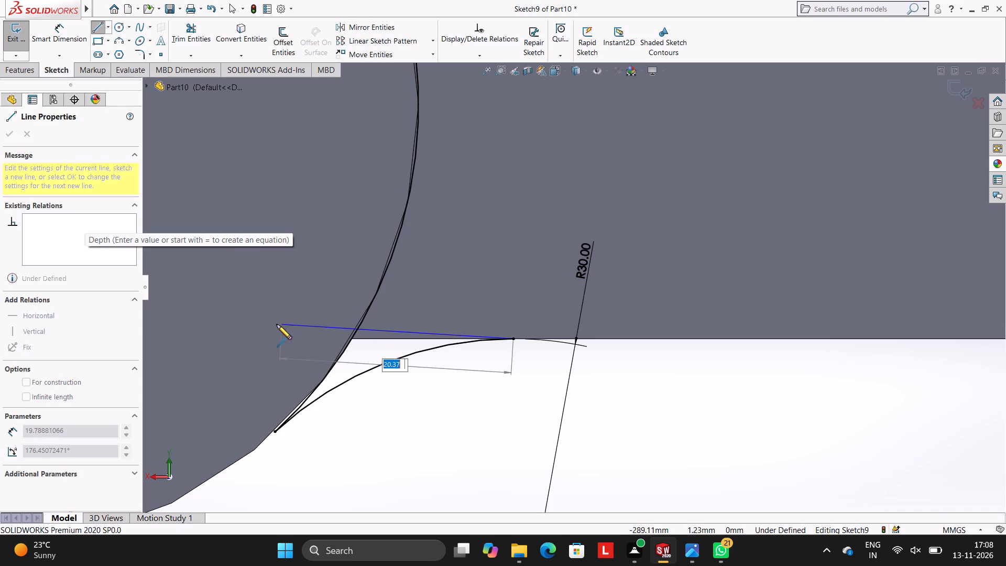
left_click(267, 340)
key("Escape")
key("Escape")
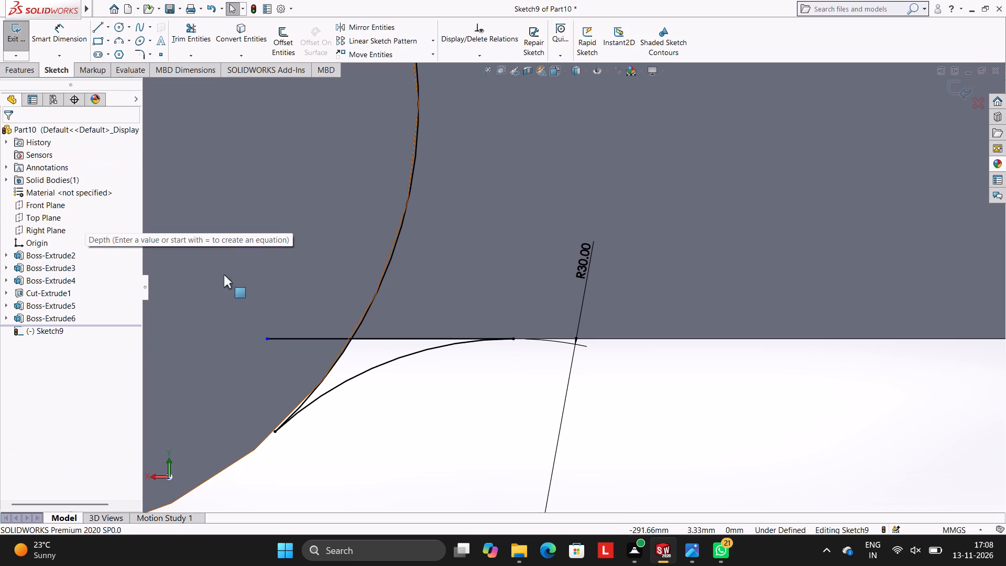
Trim both line ends inside the head and the circle portion between the lines, leaving two closed blend profiles.
left_click(190, 29)
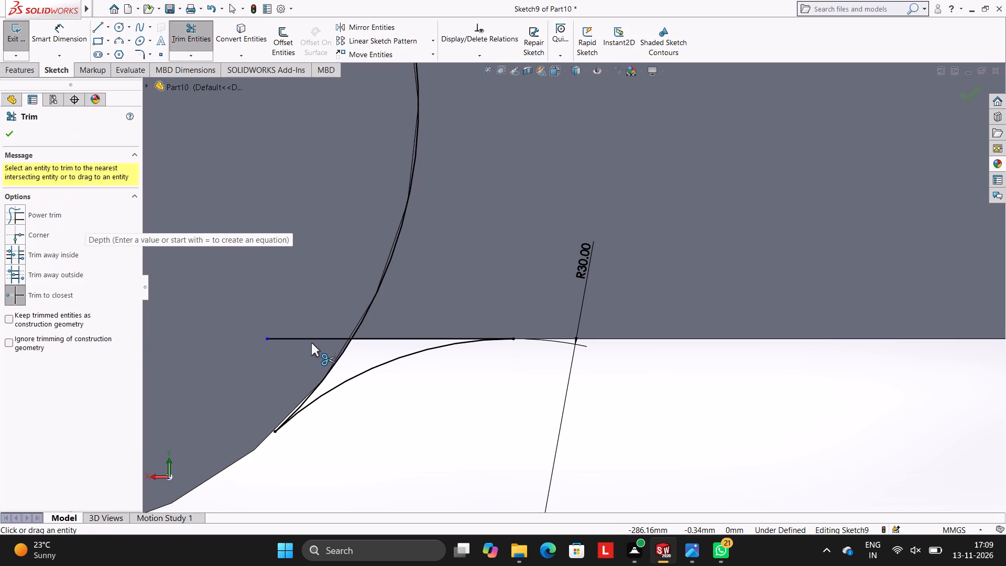
left_click(311, 337)
scroll(406, 280, "up", 5)
left_click(510, 237)
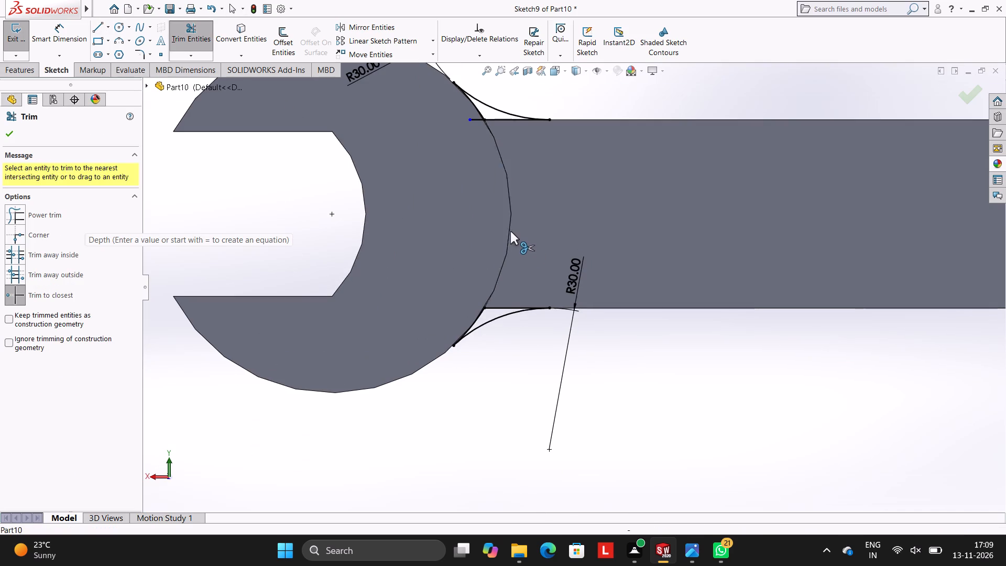
scroll(510, 228, "up", 4)
scroll(518, 220, "down", 6)
scroll(618, 197, "down", 3)
left_click(532, 246)
scroll(619, 248, "up", 3)
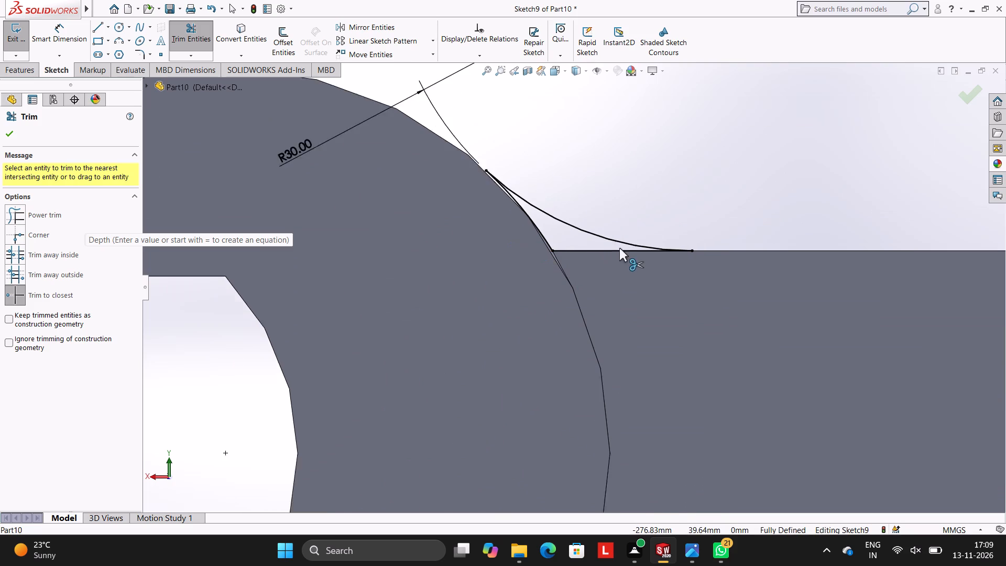
scroll(619, 248, "up", 9)
scroll(680, 358, "down", 4)
key("Escape")
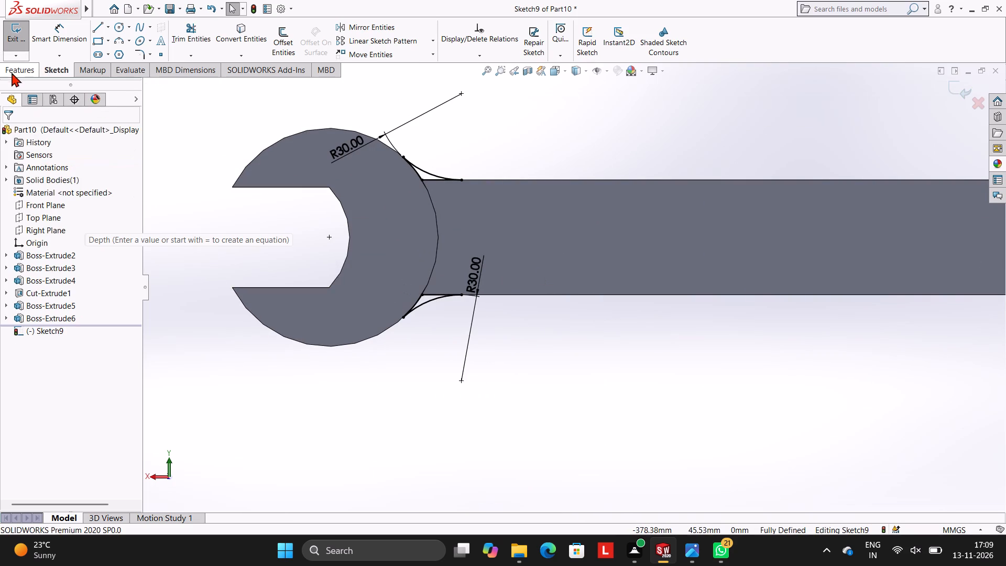
Extrude the two blend profiles 5 mm in the reversed direction, merged with the wrench body.
left_click(17, 71)
left_click(29, 43)
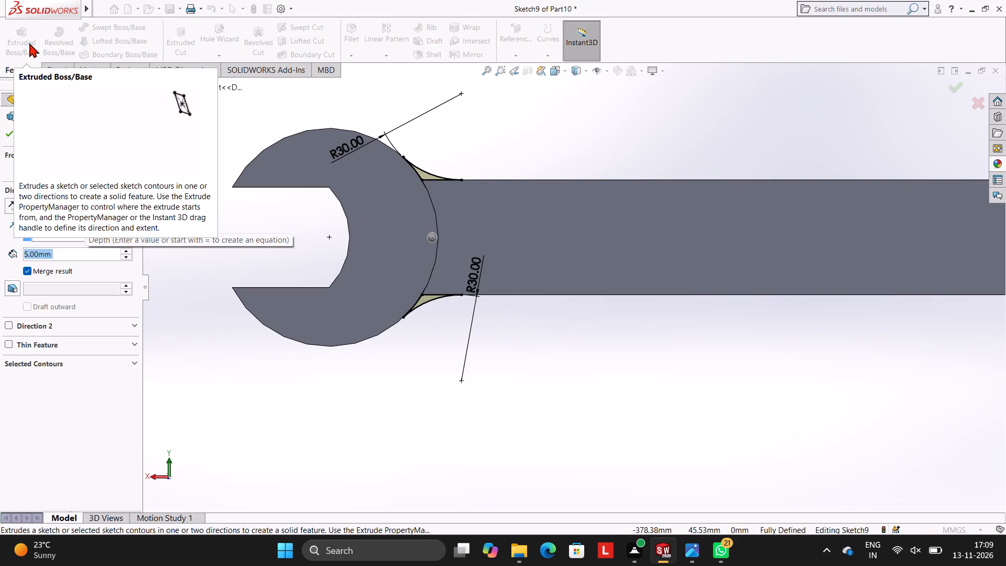
scroll(476, 151, "up", 3)
middle_click_drag(513, 190, 484, 278)
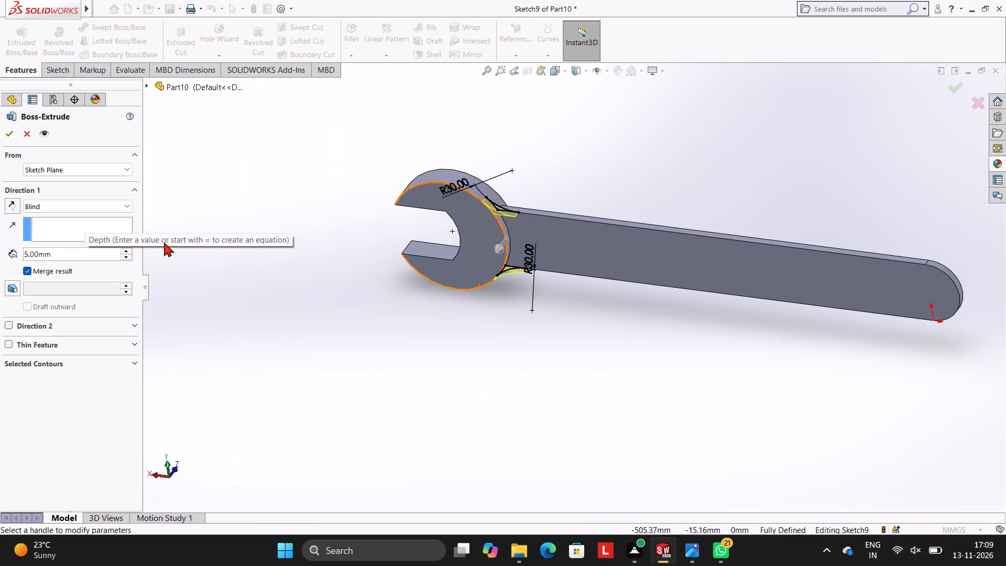
left_click(10, 211)
middle_click_drag(662, 172, 629, 197)
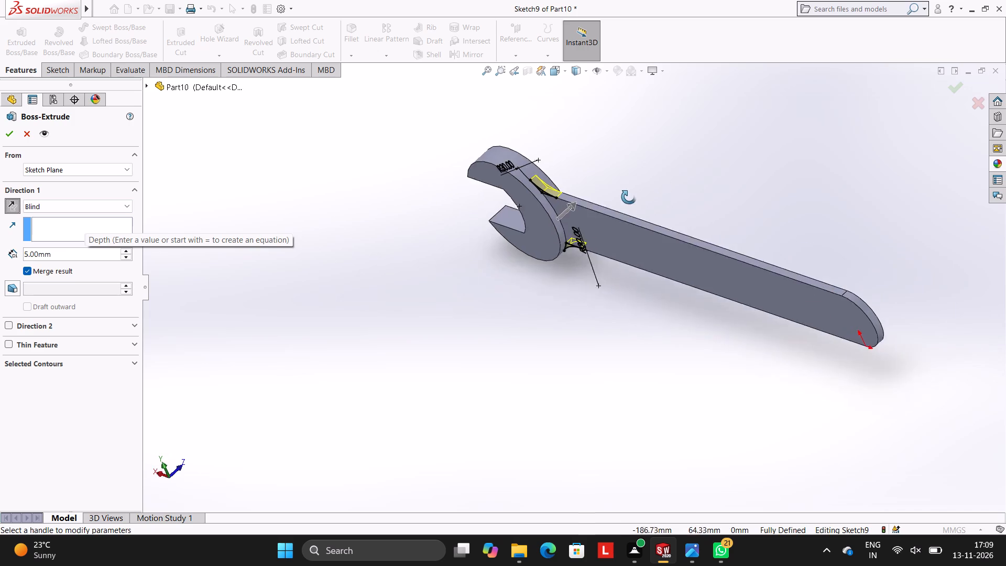
middle_click_drag(629, 197, 632, 205)
scroll(621, 189, "down", 4)
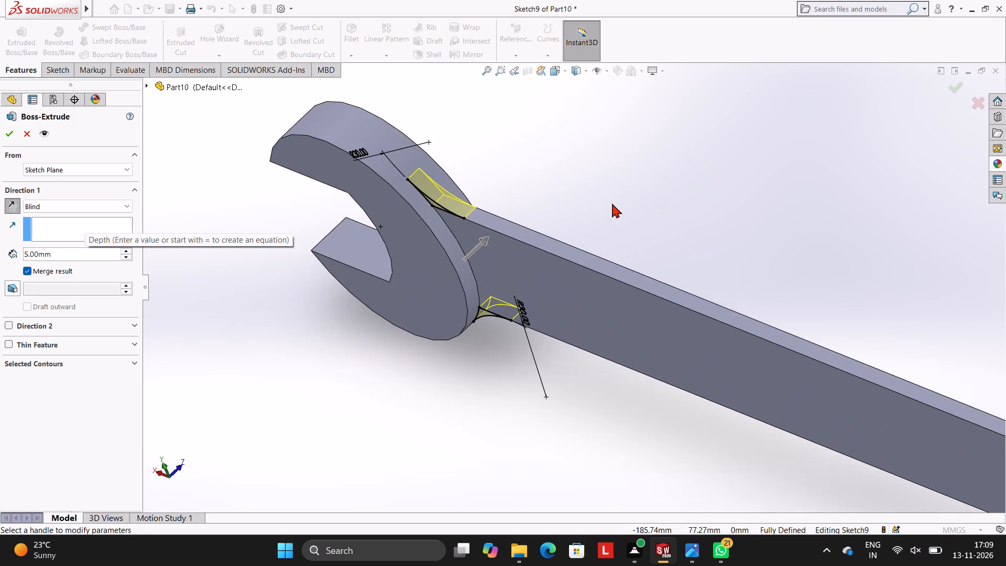
left_click(8, 133)
left_click(205, 320)
Examine the wrench from several angles, checking the blends between the jaw head and handle.
middle_click_drag(565, 403, 611, 303)
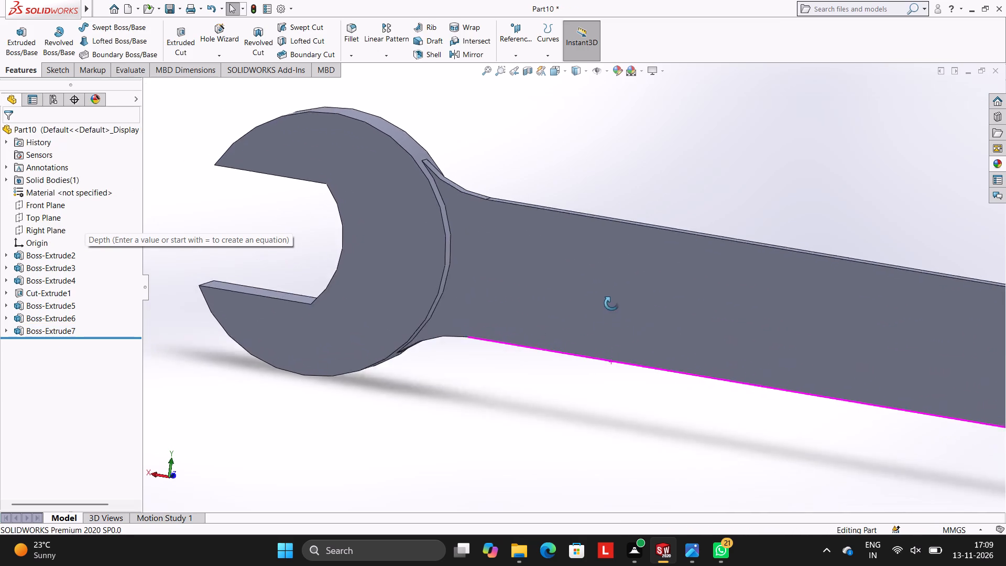
middle_click_drag(611, 303, 611, 303)
scroll(612, 301, "up", 2)
middle_click_drag(646, 316, 572, 281)
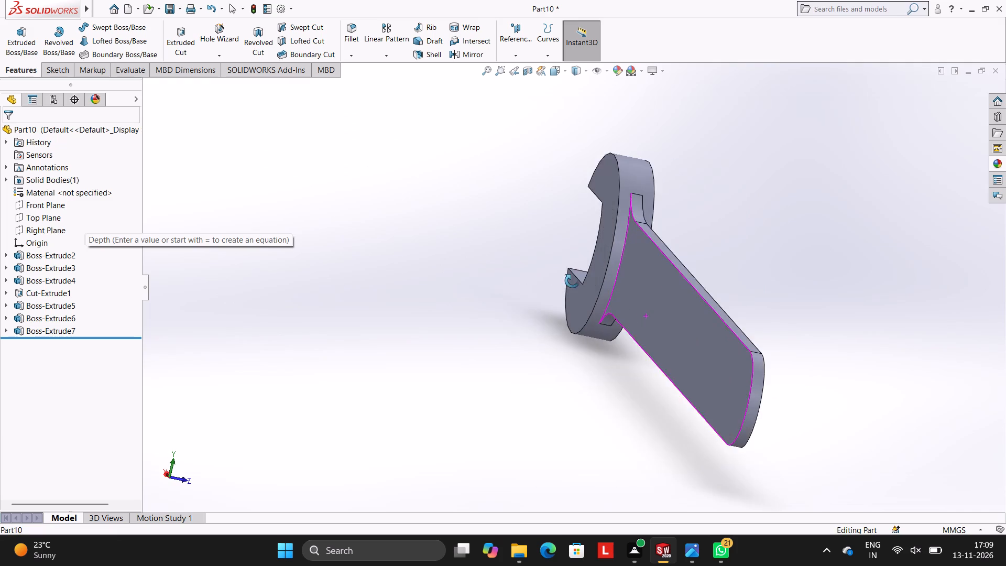
middle_click_drag(572, 281, 566, 284)
middle_click_drag(704, 263, 695, 263)
scroll(721, 272, "up", 1)
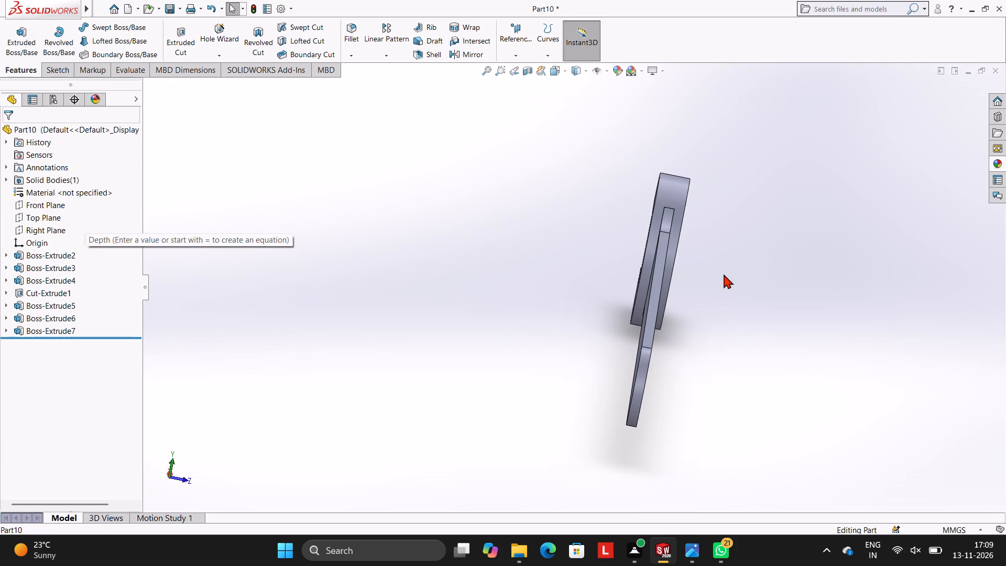
scroll(668, 360, "up", 2)
scroll(668, 360, "down", 3)
middle_click_drag(686, 323, 724, 322)
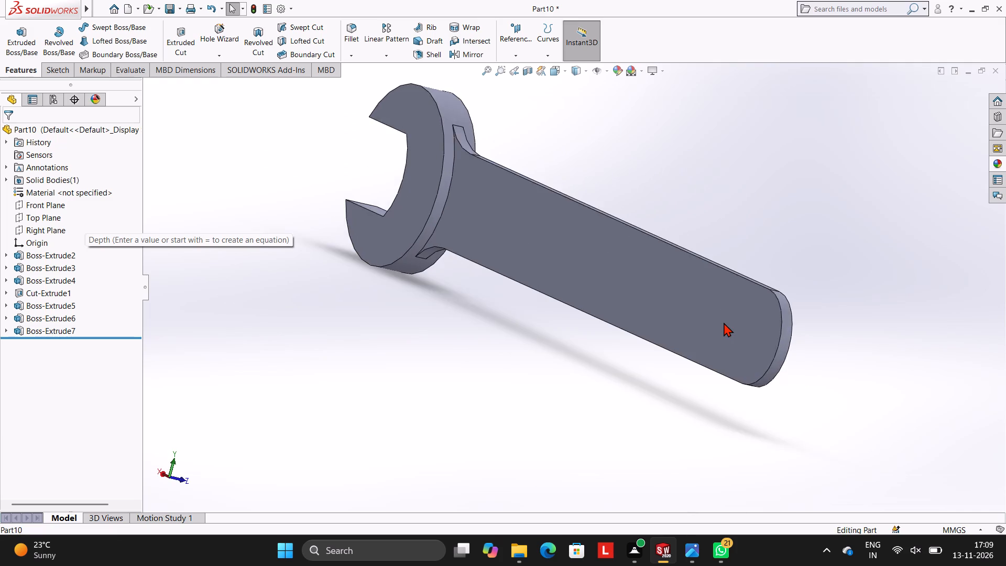
scroll(724, 322, "up", 2)
middle_click_drag(777, 346, 824, 328)
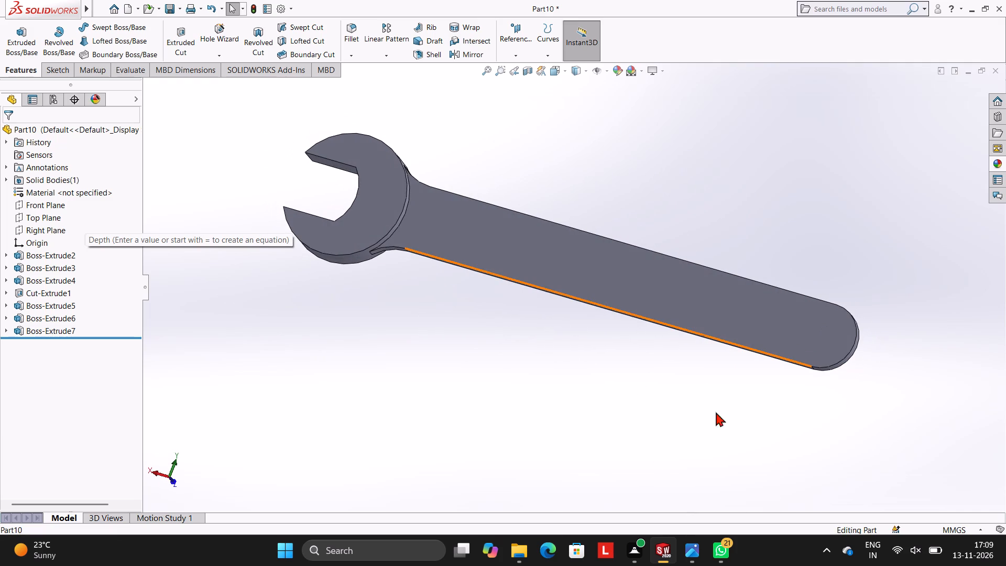
scroll(524, 405, "up", 2)
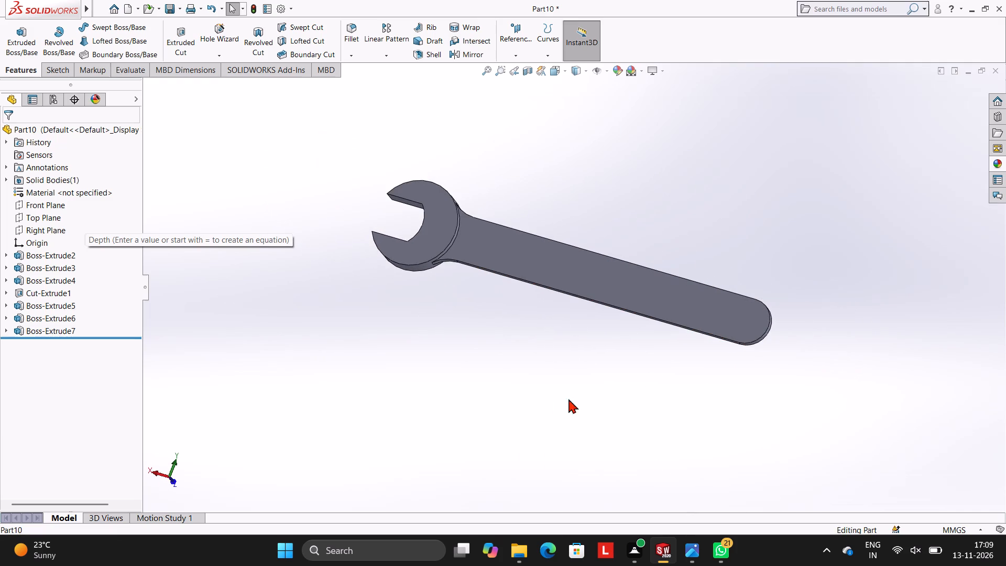
scroll(559, 346, "up", 1)
middle_click_drag(609, 348, 680, 350)
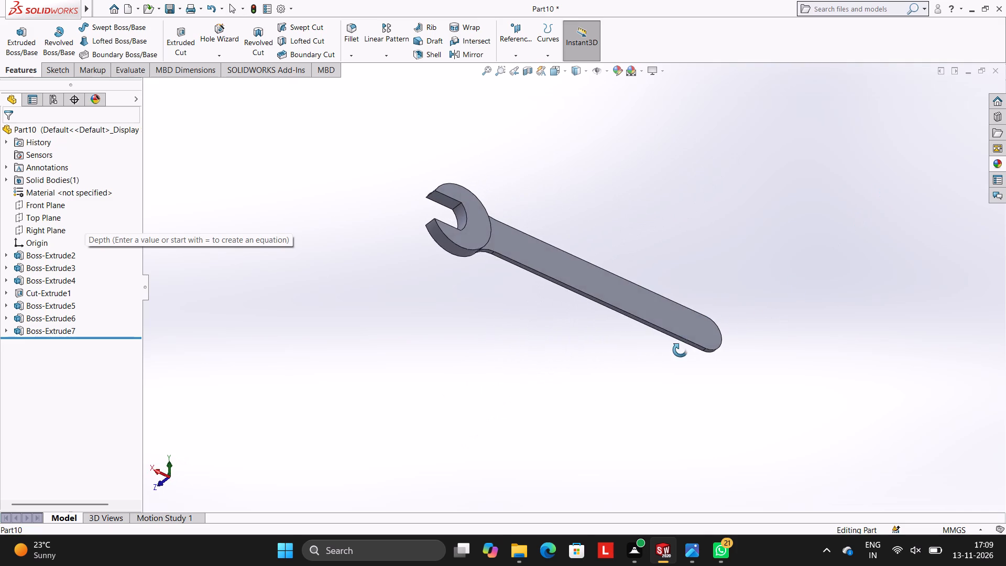
middle_click_drag(680, 350, 659, 344)
Start a new sketch on the handle's flat face, viewed head-on.
left_click(626, 284)
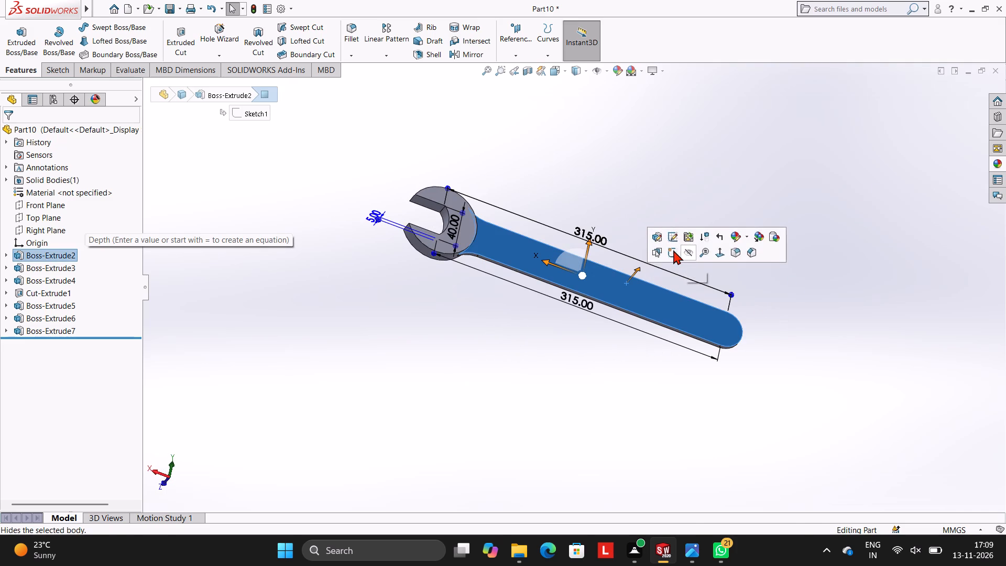
left_click(673, 250)
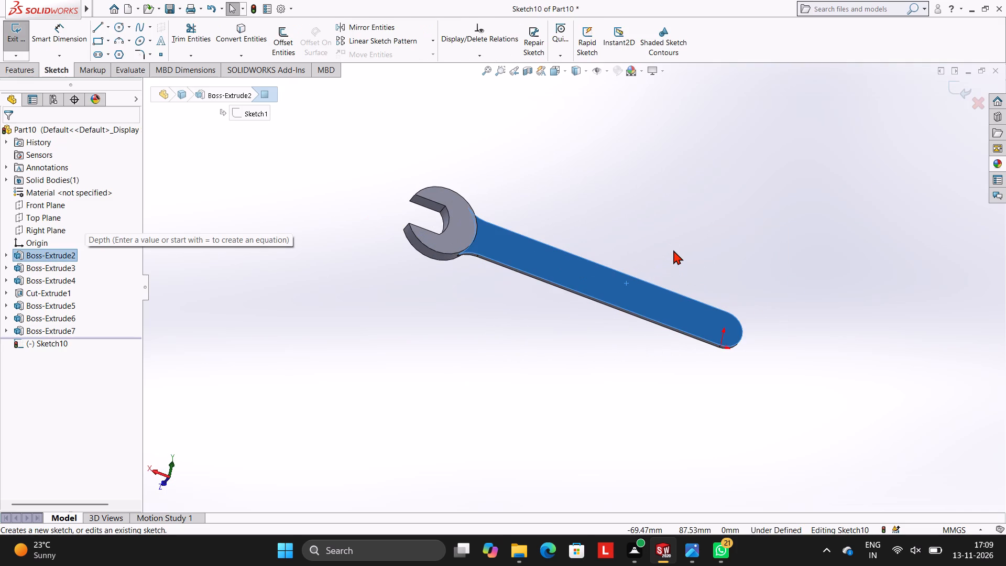
key("ctrl+8")
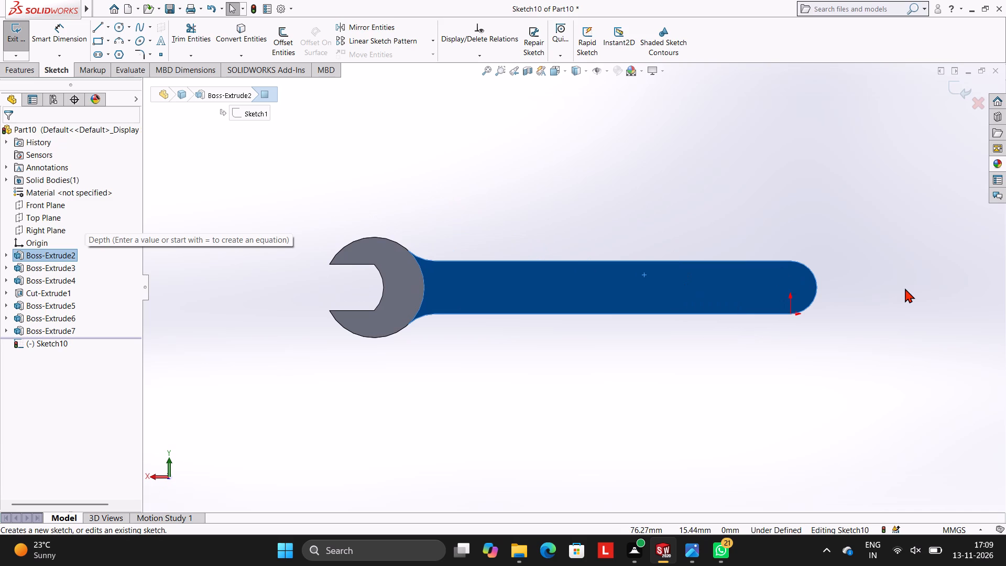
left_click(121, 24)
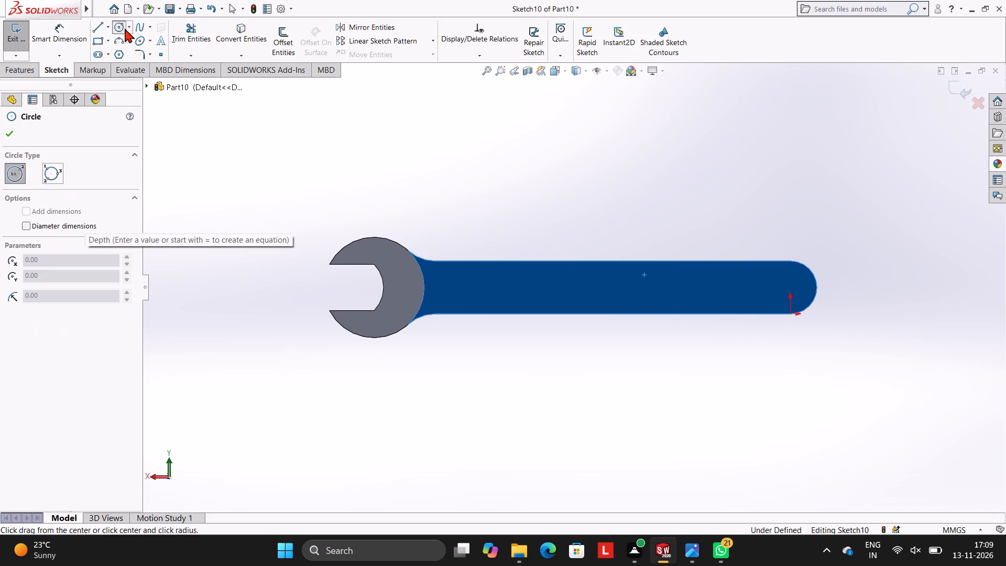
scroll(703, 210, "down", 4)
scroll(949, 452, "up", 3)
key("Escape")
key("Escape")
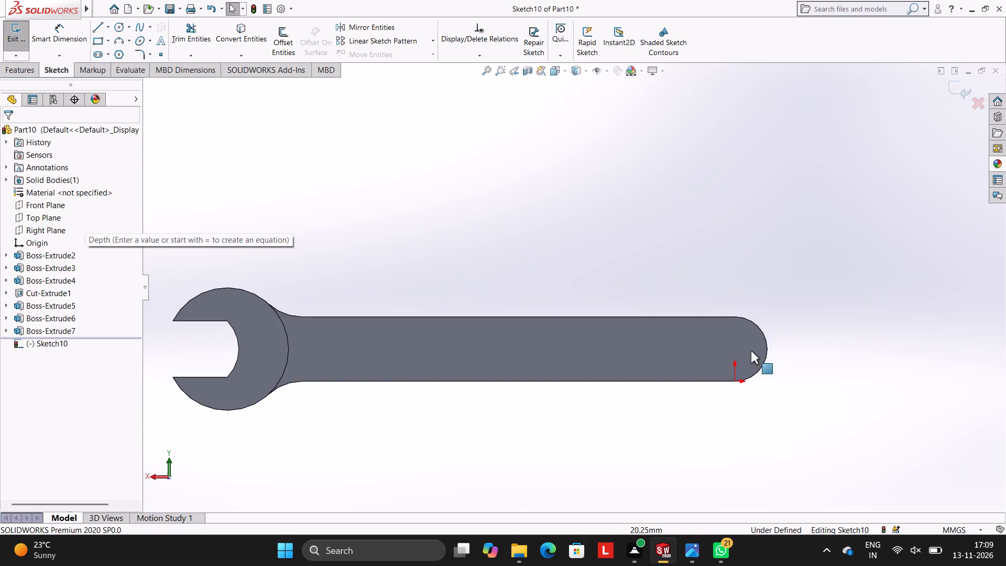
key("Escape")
Sketch a 12 mm radius circle concentric with the handle's rounded end.
left_click(119, 24)
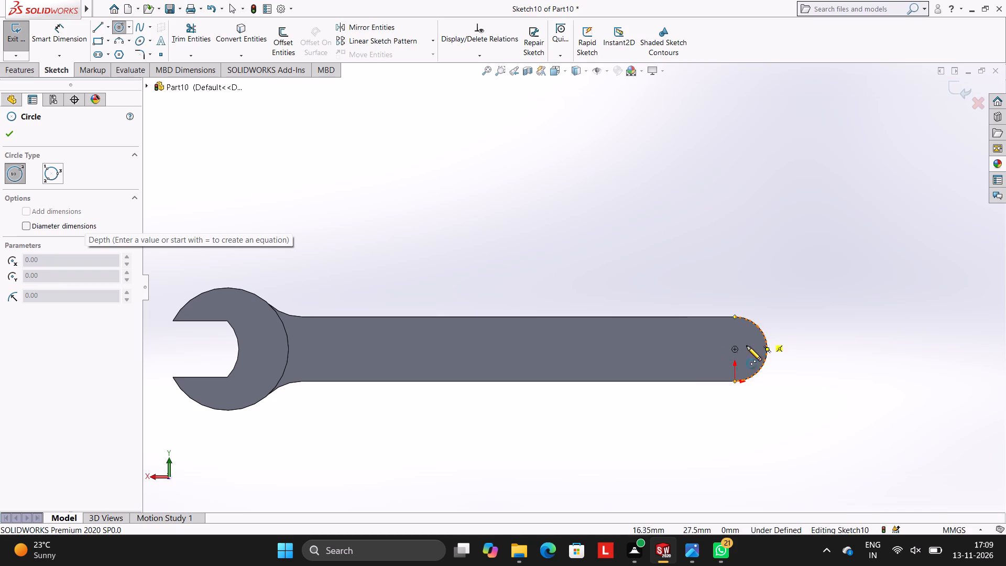
left_click(734, 350)
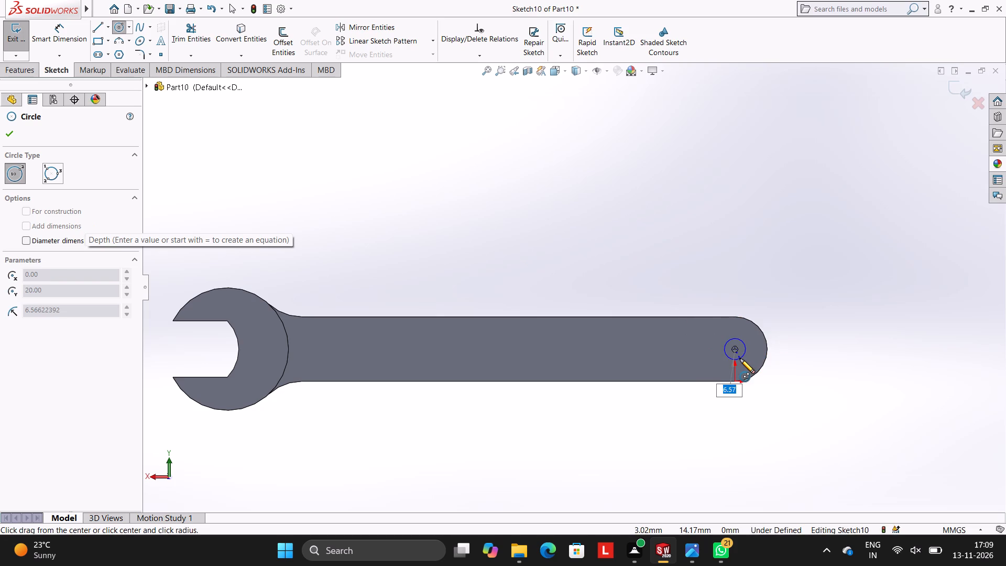
type("12")
key("Return")
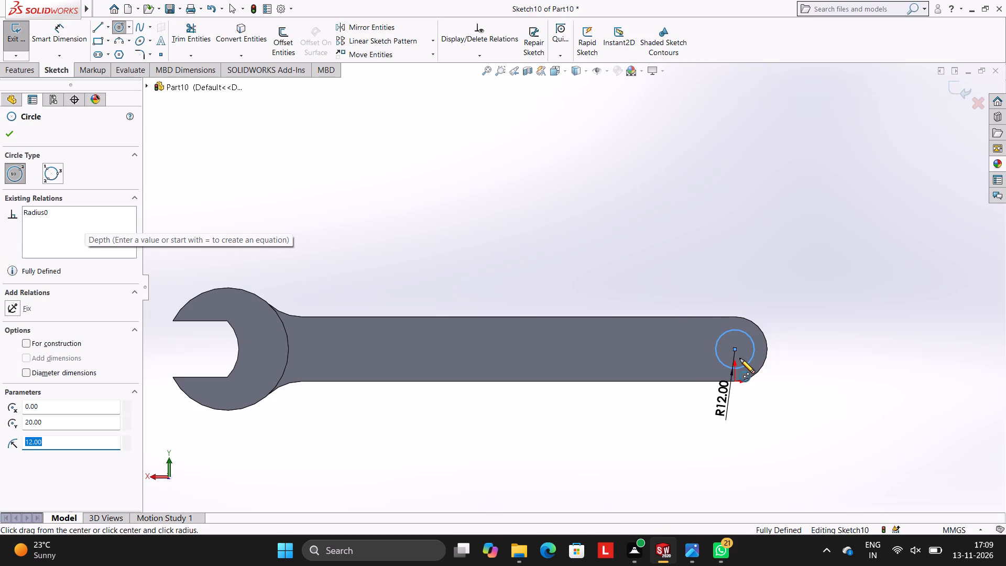
key("Escape")
key("Escape")
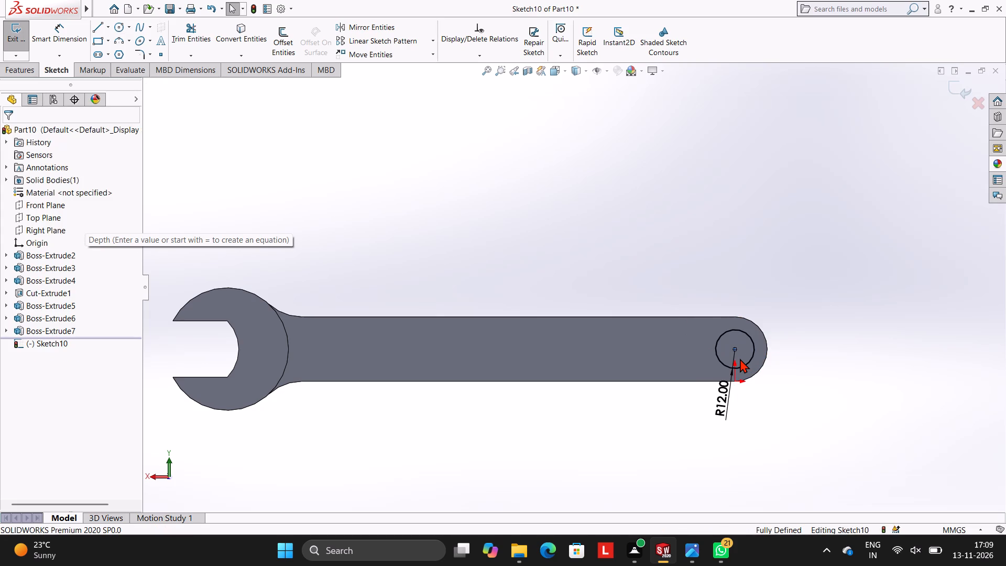
Sketch a 6 mm radius circle concentric with the 12 mm radius circle at the handle's rounded end.
left_click(119, 26)
scroll(439, 282, "down", 2)
scroll(726, 368, "up", 3)
scroll(728, 362, "down", 4)
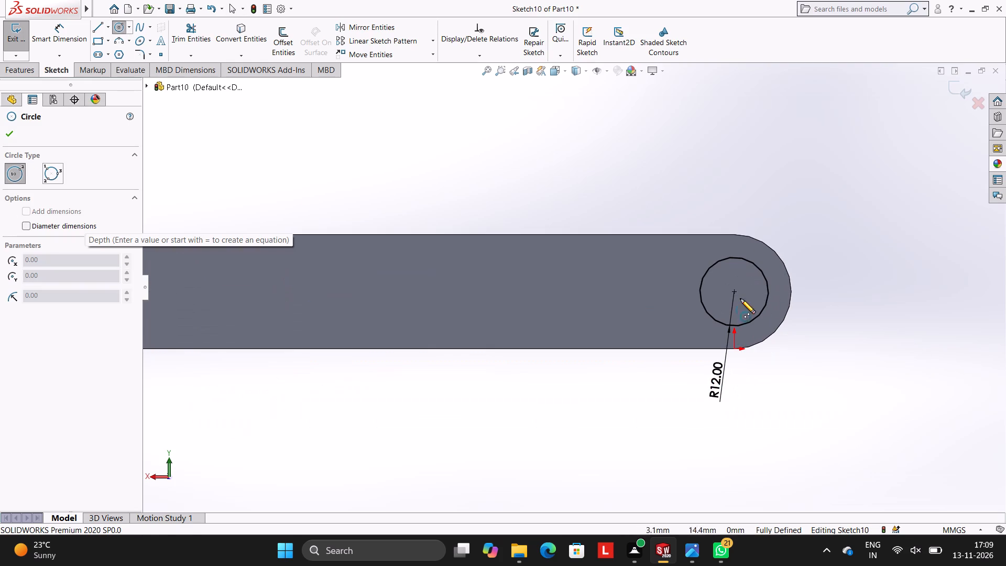
left_click(735, 290)
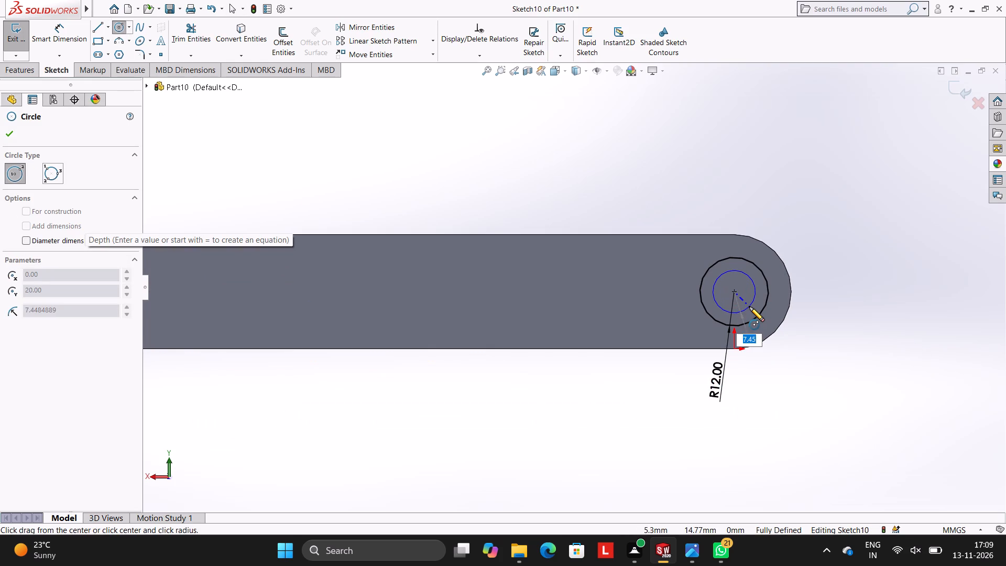
key("6")
key("Return")
key("Escape")
key("Escape")
key("Escape")
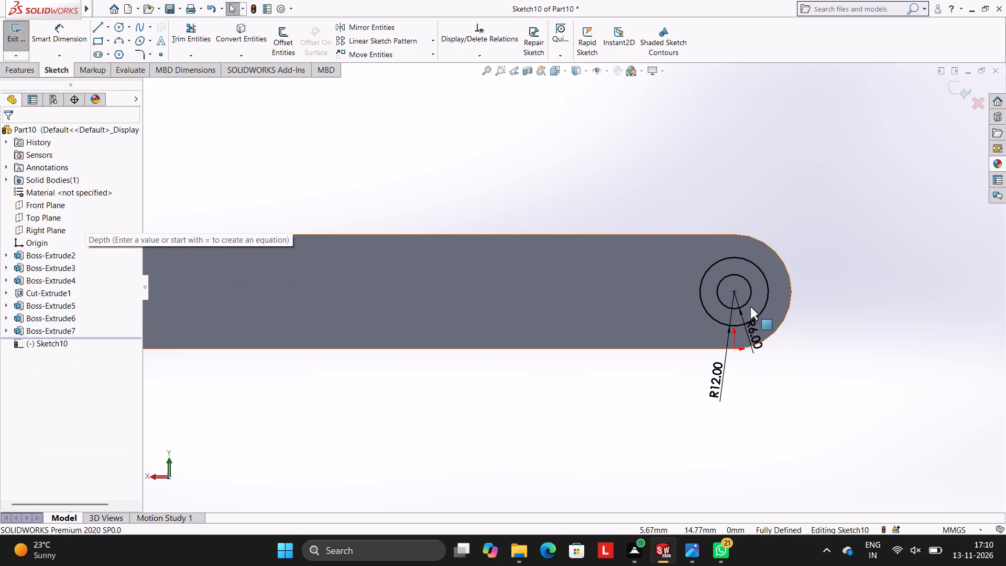
Delete the 12 mm radius circle from the sketch, keeping only the inner circle.
left_click(763, 307)
key("Delete")
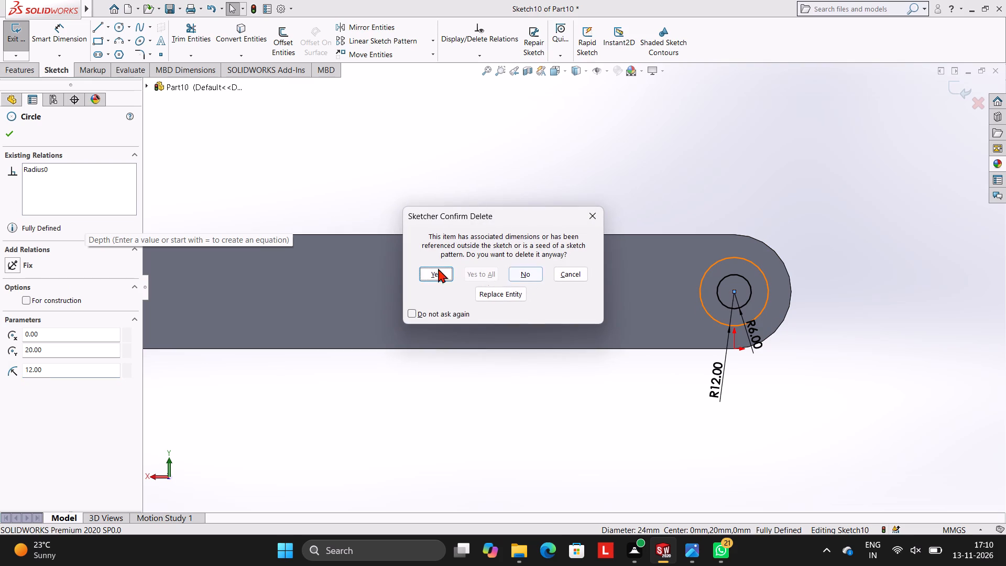
left_click(436, 274)
key("Escape")
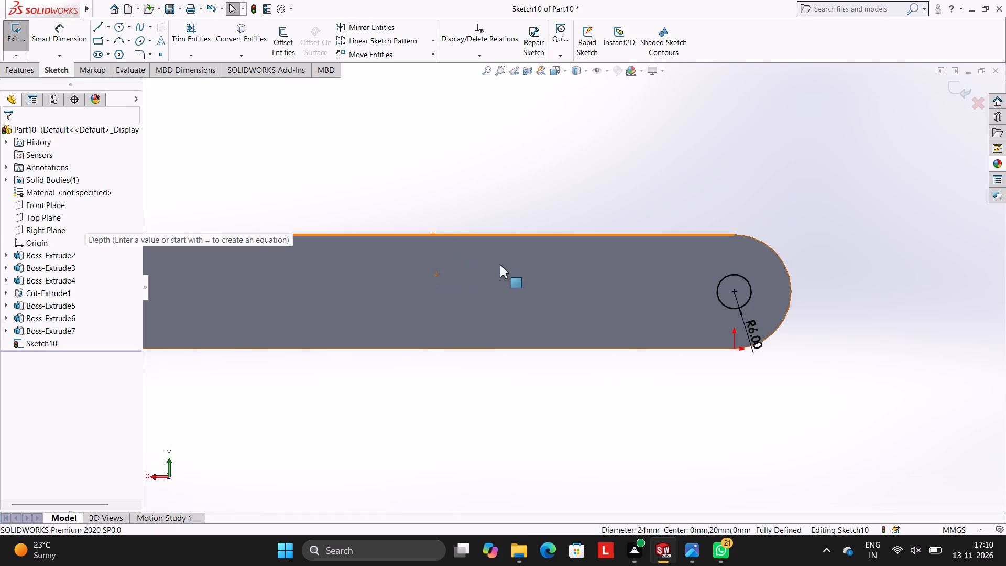
Cut-extrude the 6 mm radius circle to a blind depth of 15 mm through the handle's end.
left_click(19, 64)
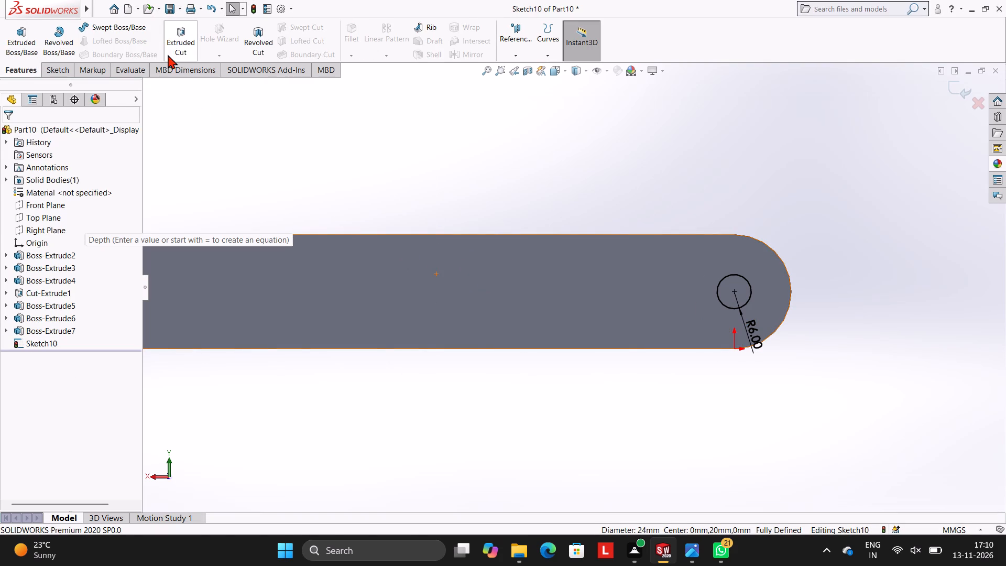
left_click(176, 39)
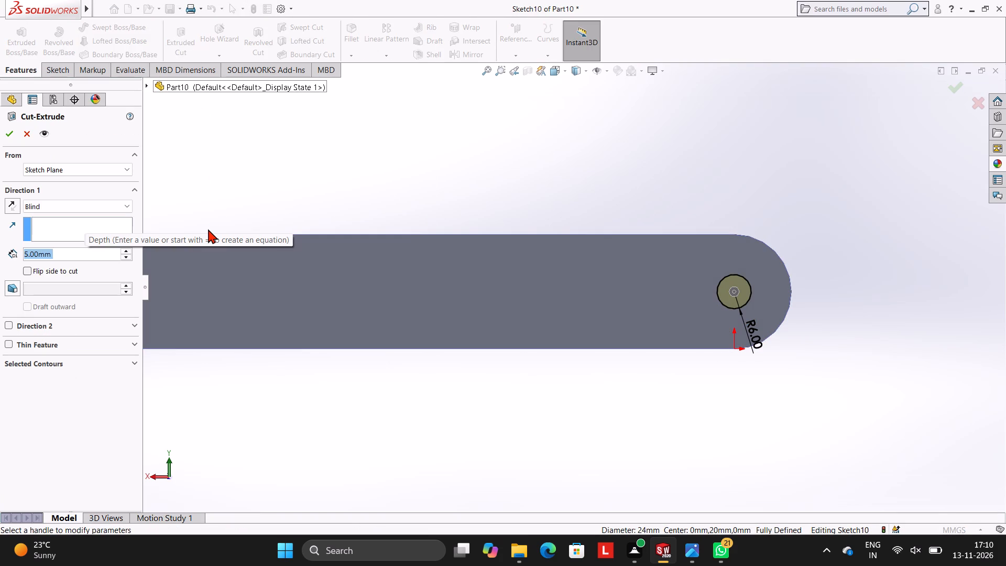
type("15")
key("Return")
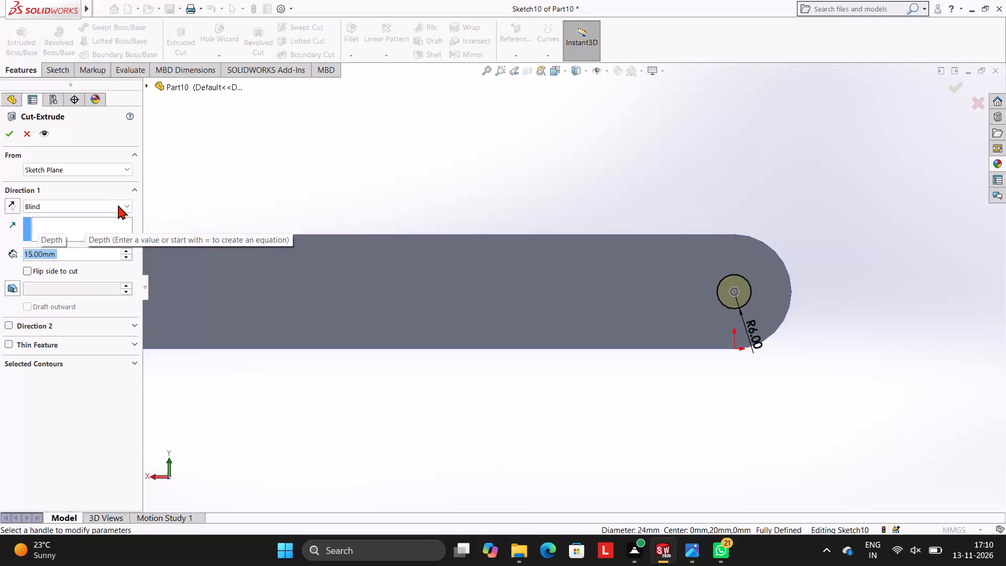
left_click(6, 130)
left_click(231, 159)
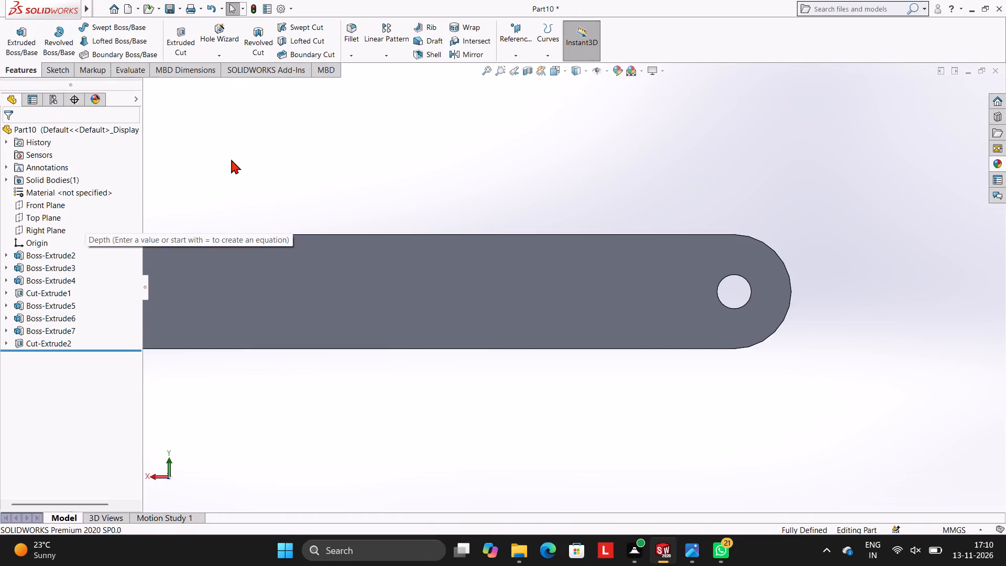
key("Escape")
Examine the finished wrench from several angles, checking the hole at the handle's end and the jaw head.
scroll(323, 191, "up", 7)
middle_click_drag(442, 276, 650, 321)
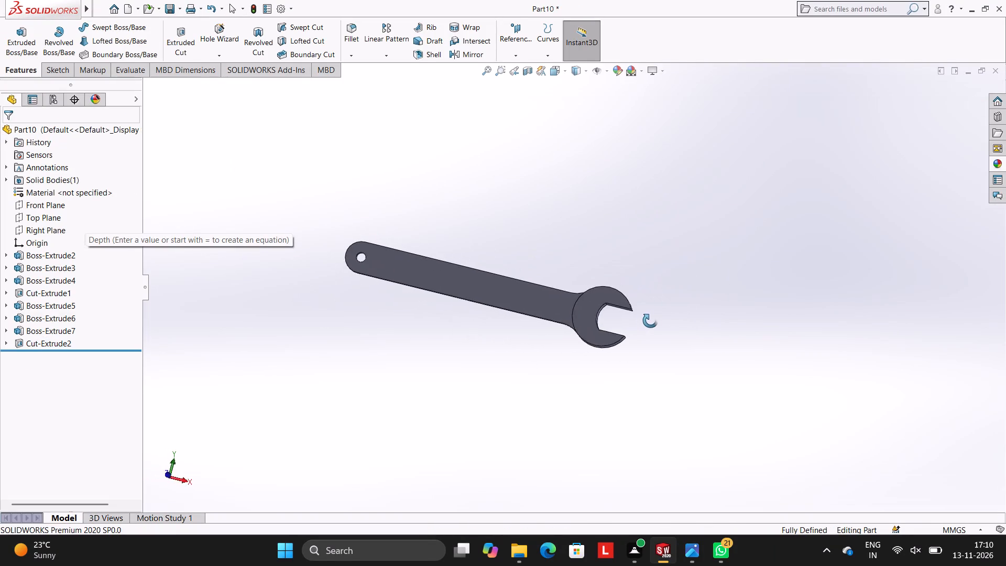
middle_click_drag(650, 321, 670, 371)
middle_click_drag(453, 256, 420, 316)
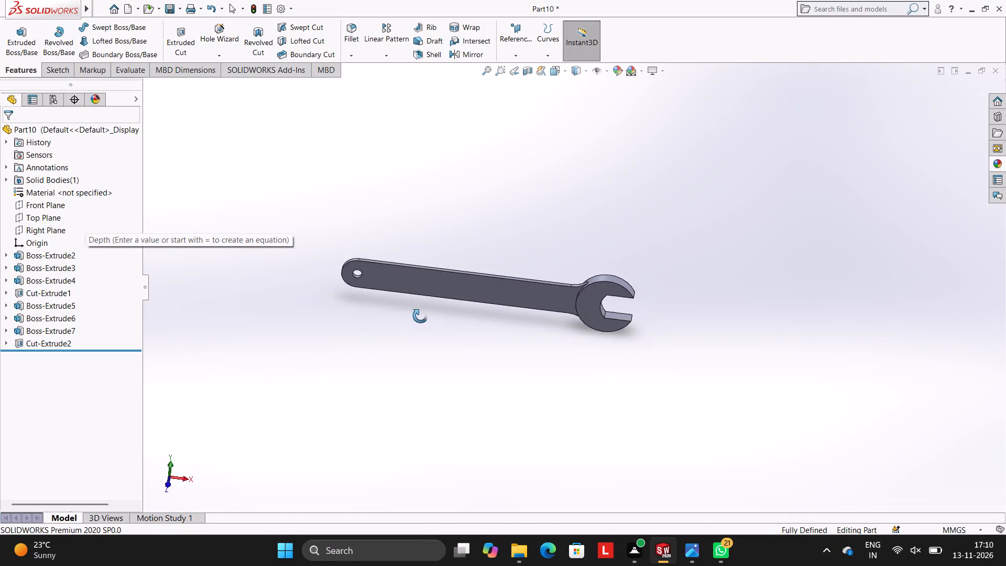
middle_click_drag(420, 316, 424, 273)
scroll(606, 374, "up", 2)
scroll(632, 315, "down", 3)
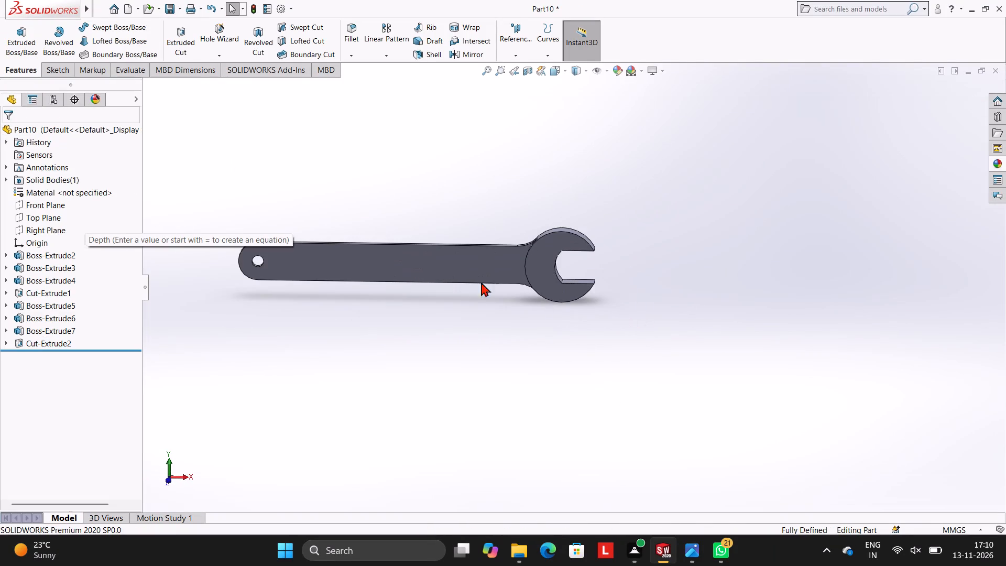
scroll(404, 261, "up", 2)
middle_click_drag(454, 301, 474, 278)
scroll(451, 278, "down", 5)
scroll(473, 276, "up", 2)
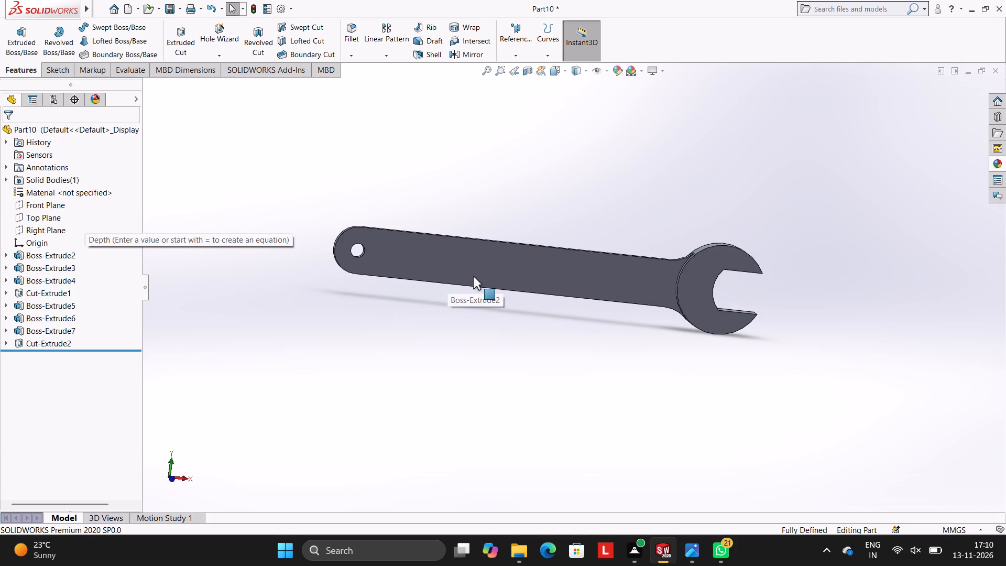
scroll(473, 276, "up", 1)
scroll(544, 276, "up", 3)
scroll(554, 294, "down", 5)
middle_click_drag(571, 246, 559, 350)
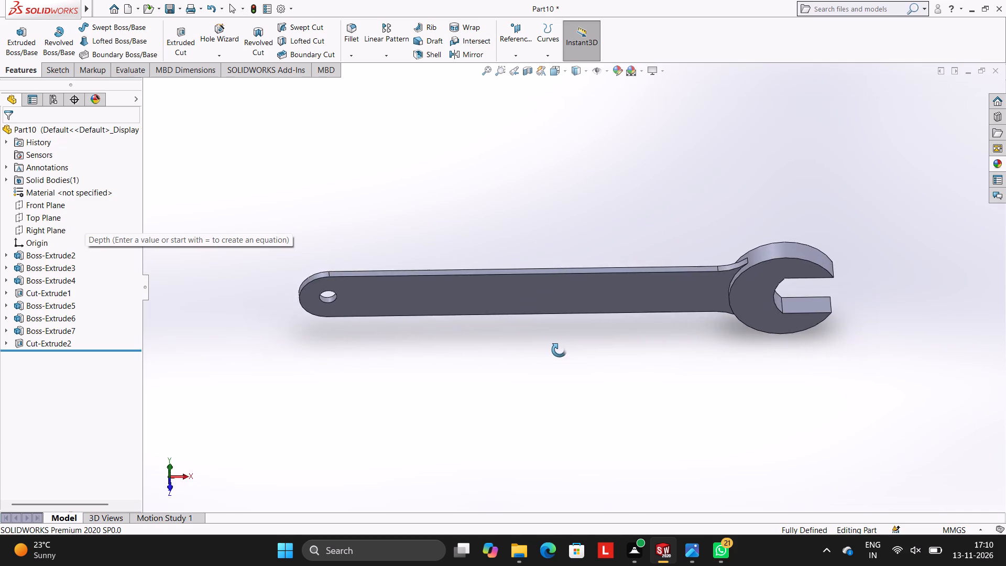
middle_click_drag(559, 350, 563, 251)
scroll(613, 292, "up", 1)
scroll(608, 289, "down", 1)
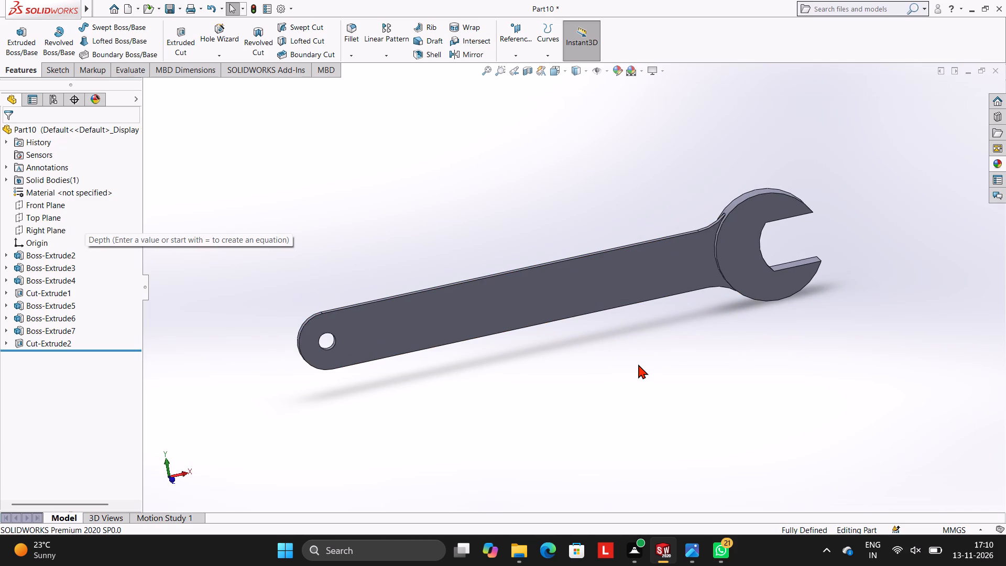
Save the part in the Documents folder as LONG OPEN END WRENCH WITH ROUND HANGING HOLE.
key("ctrl+s")
type("LOM")
key("BackSpace")
type("NG")
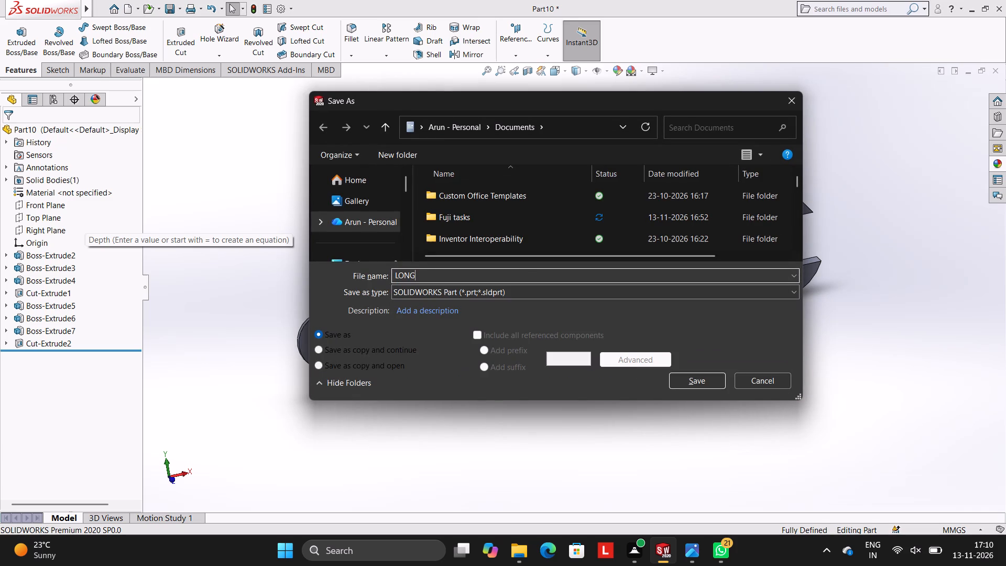
key("space")
type("OPEN")
key("space")
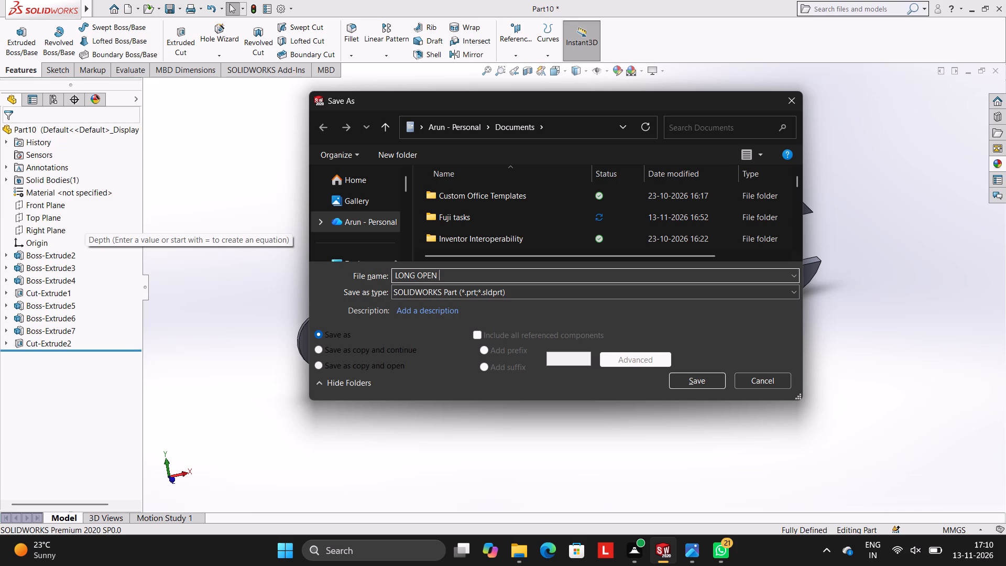
type("END")
key("space")
key("w")
key("r")
key("e")
type("NCH WITH")
key("space")
type("ROU")
type("ND")
key("space")
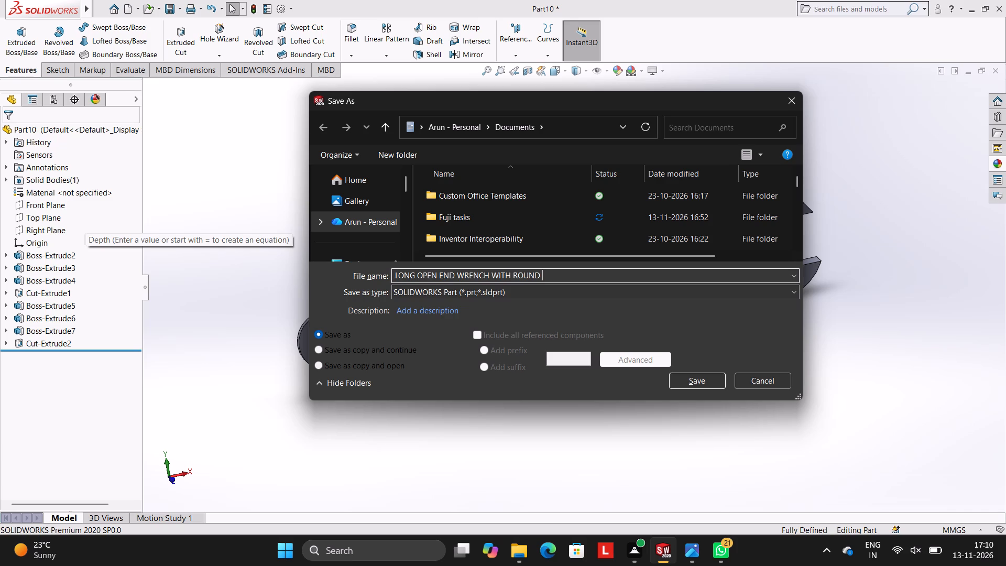
key("j")
key("BackSpace")
type("HAN")
type("GIN")
type("G HOLE")
key("space")
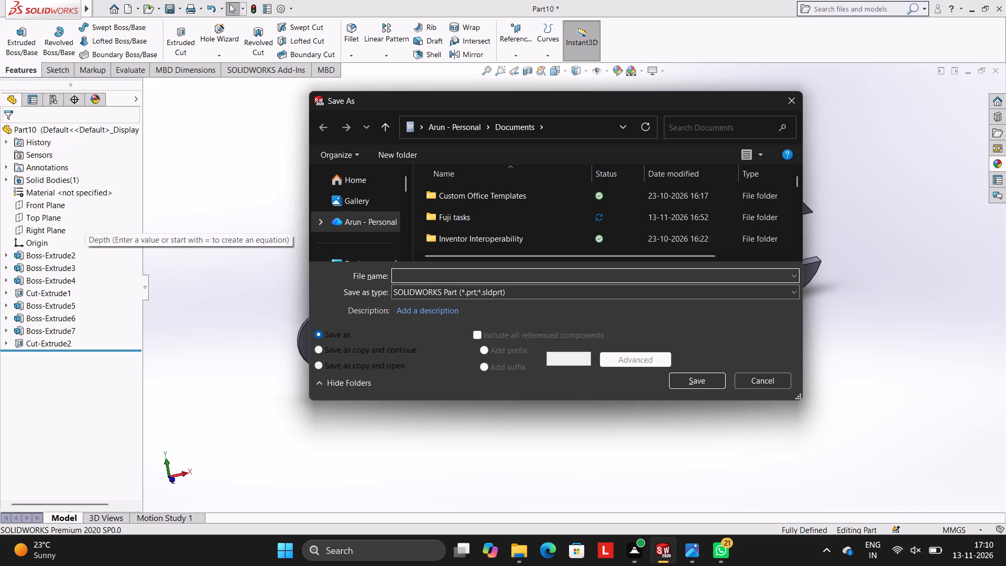
left_click(700, 383)
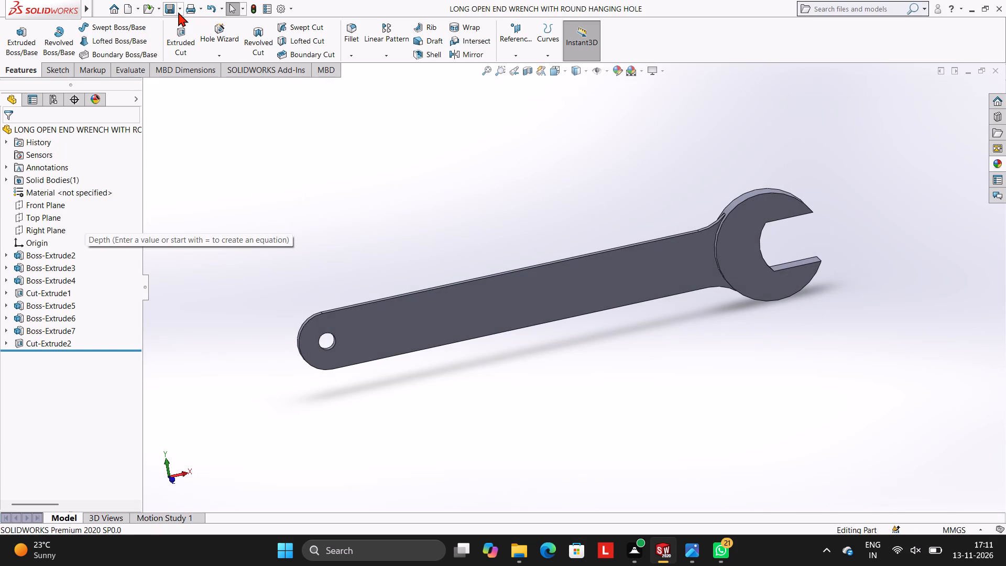
Save a PDF copy of the wrench in the Documents folder under the same file name.
left_click(178, 12)
left_click(185, 36)
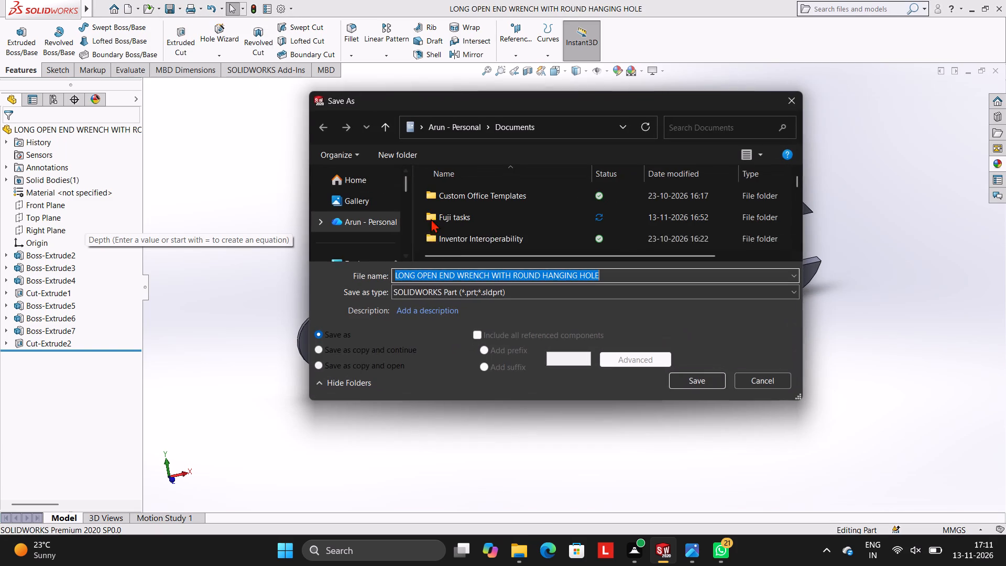
left_click(576, 293)
left_click(525, 80)
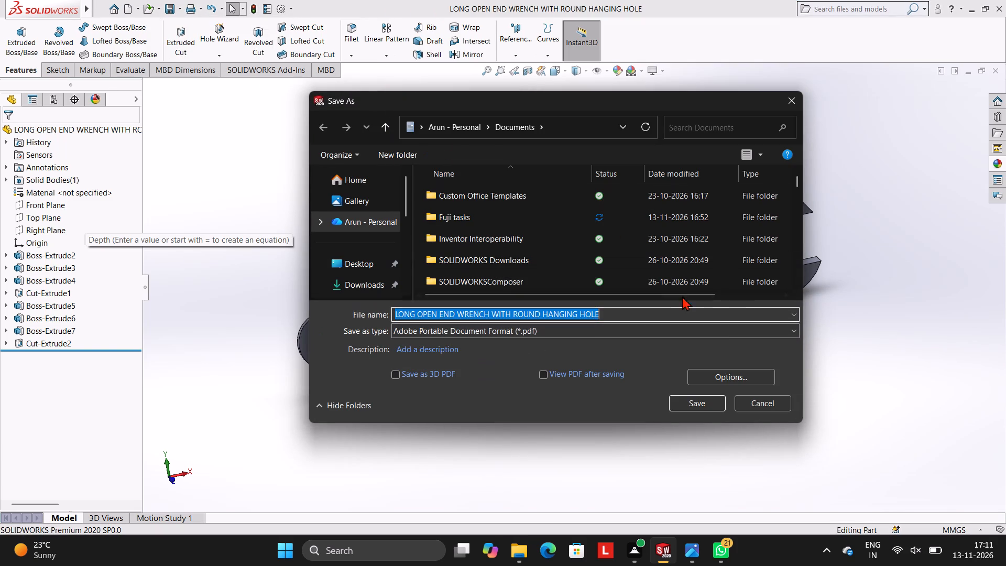
left_click(703, 401)
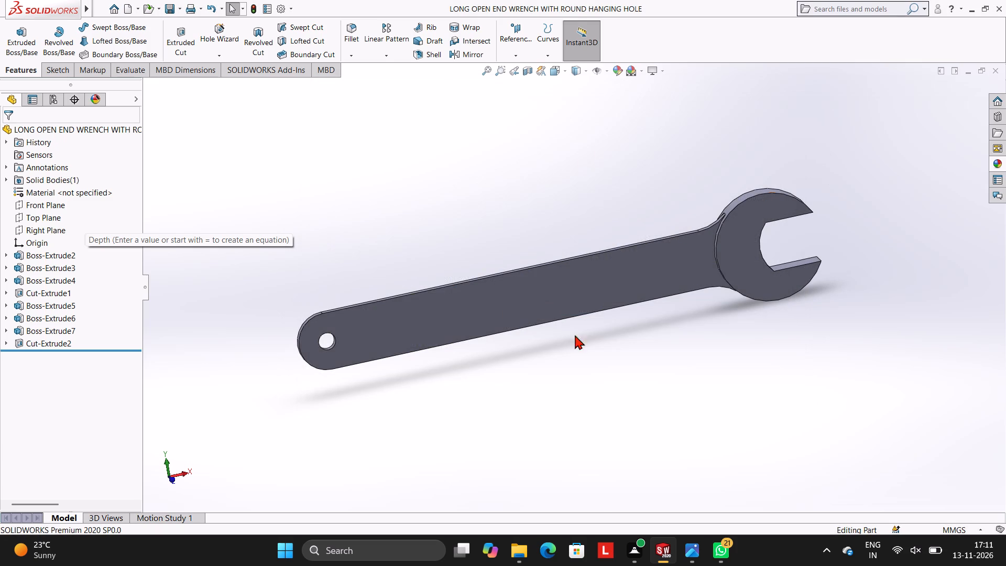